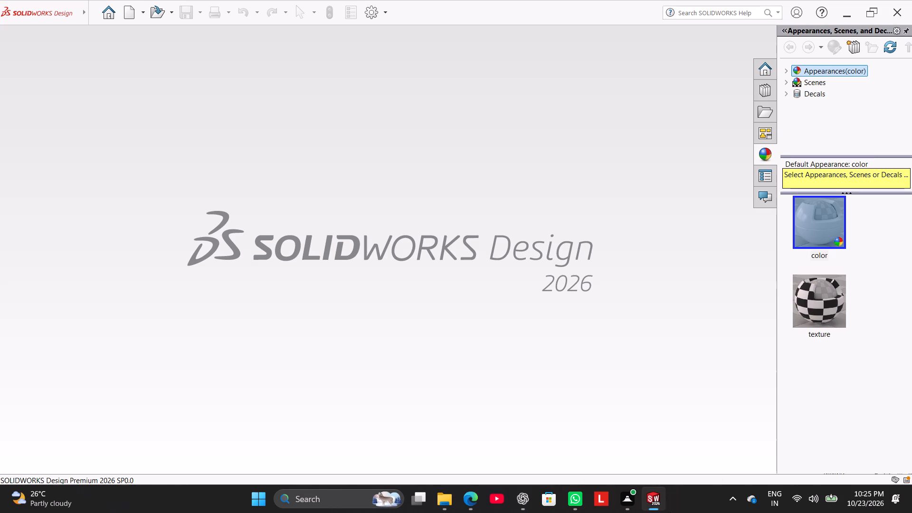
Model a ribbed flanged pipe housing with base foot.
Create a new part and open a sketch on the Front Plane.
click(134, 7)
click(400, 367)
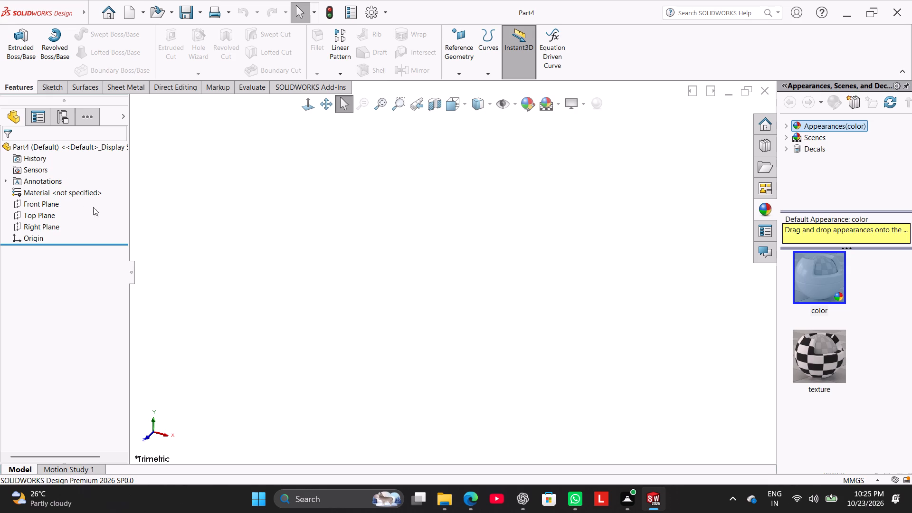
click(59, 85)
click(16, 32)
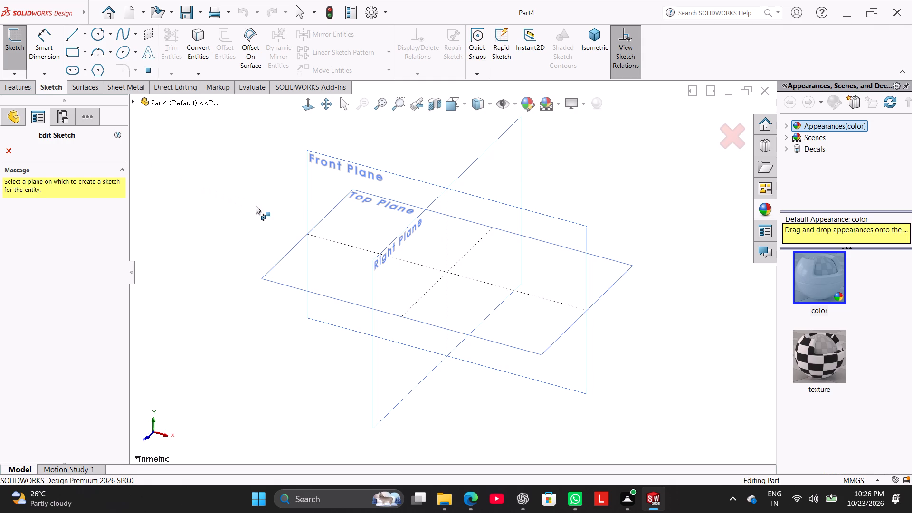
click(314, 183)
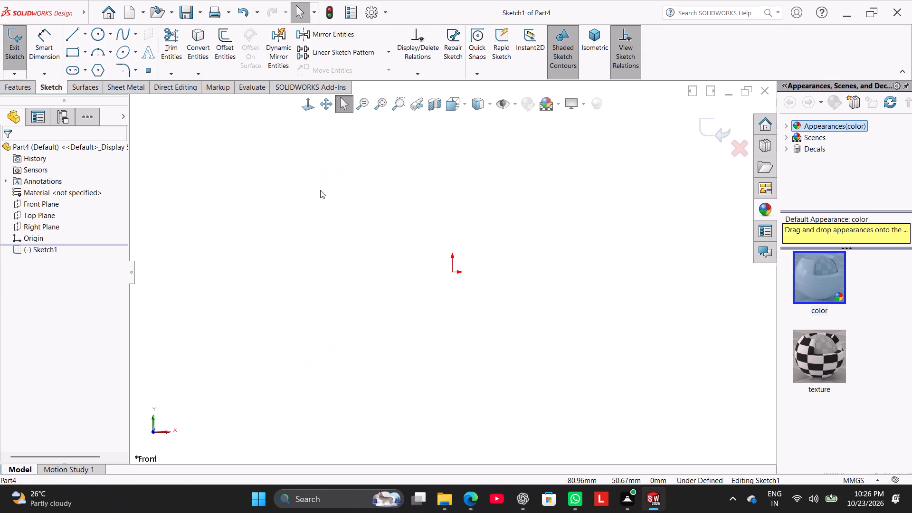
Sketch two concentric circles centred on the origin, about 112 mm and 74 mm in diameter.
click(95, 38)
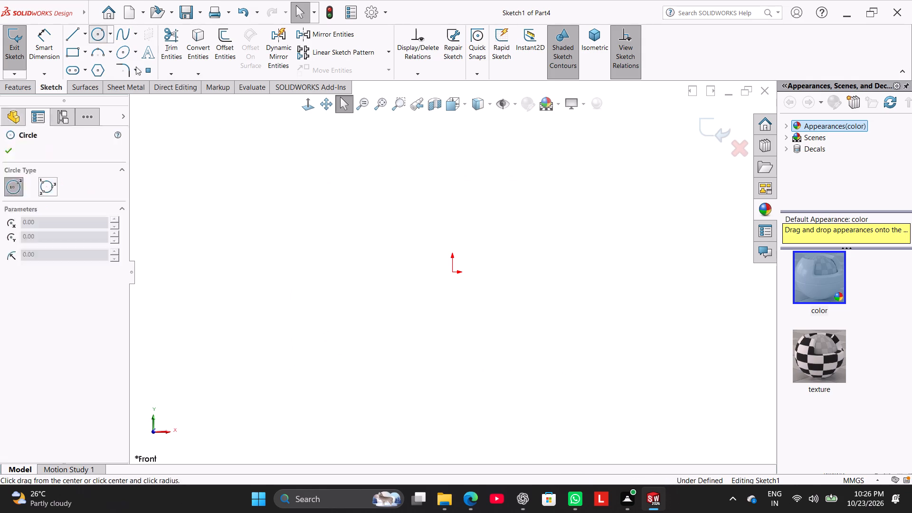
click(450, 272)
click(494, 353)
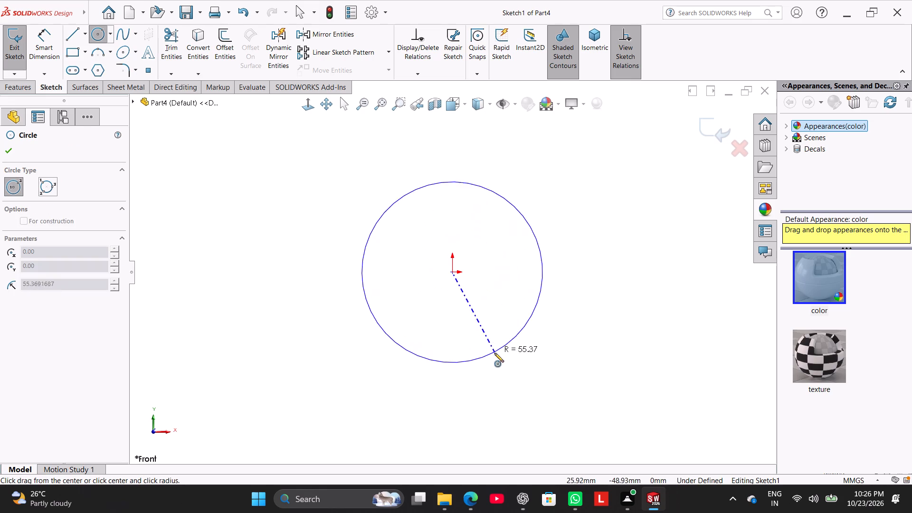
click(453, 272)
click(482, 324)
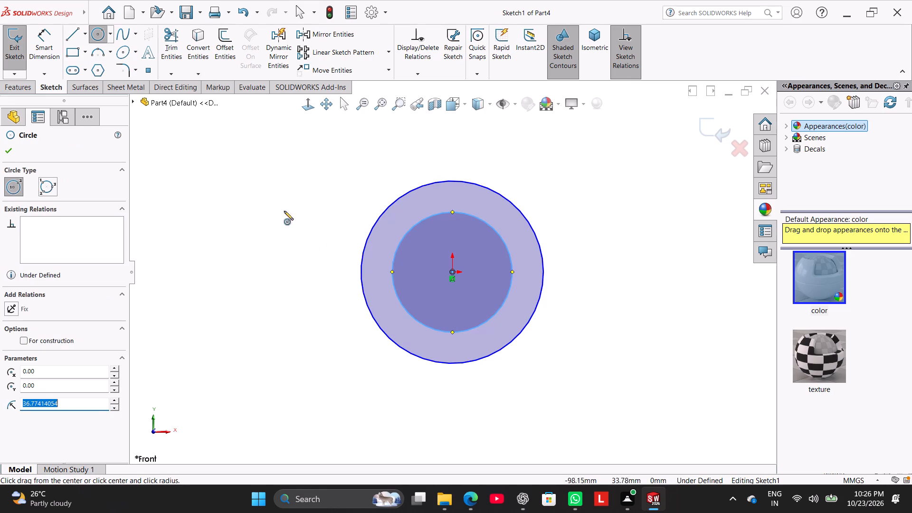
right_click(254, 189)
click(273, 199)
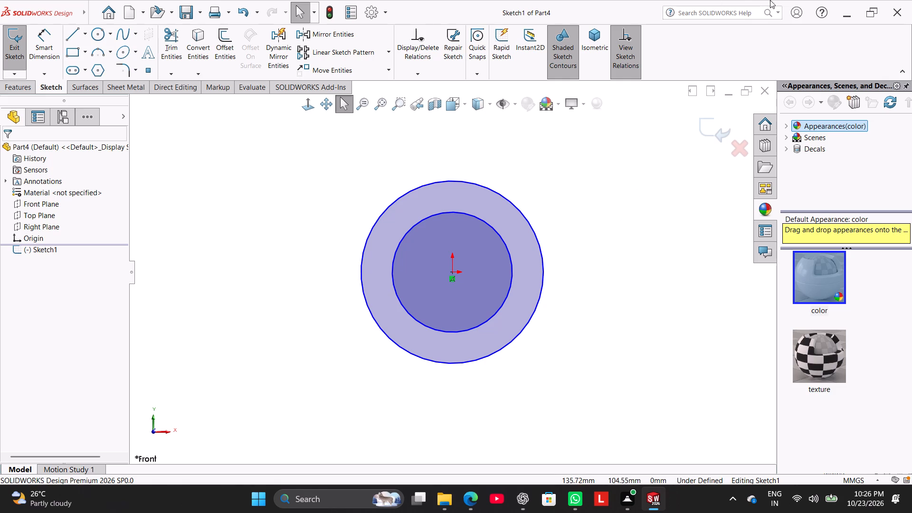
Dimension the first, larger circle's diameter and set it to 76 mm.
click(48, 50)
click(378, 220)
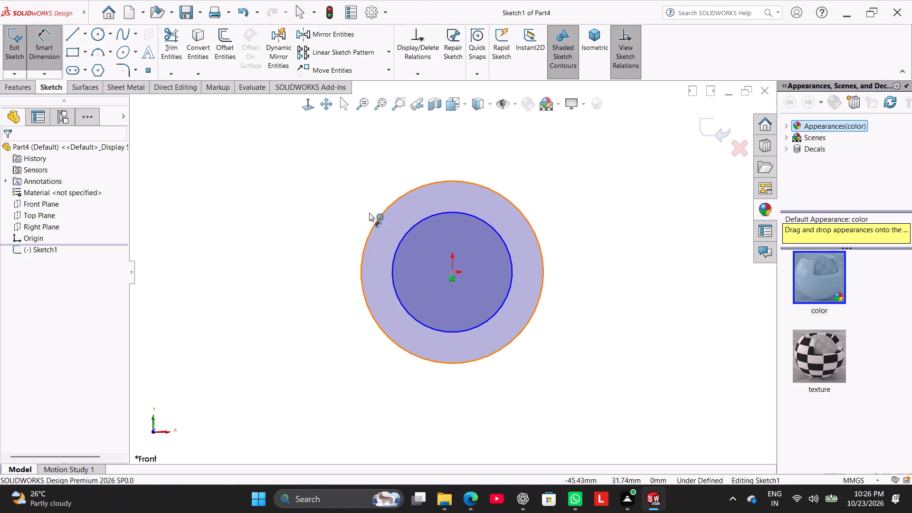
click(291, 169)
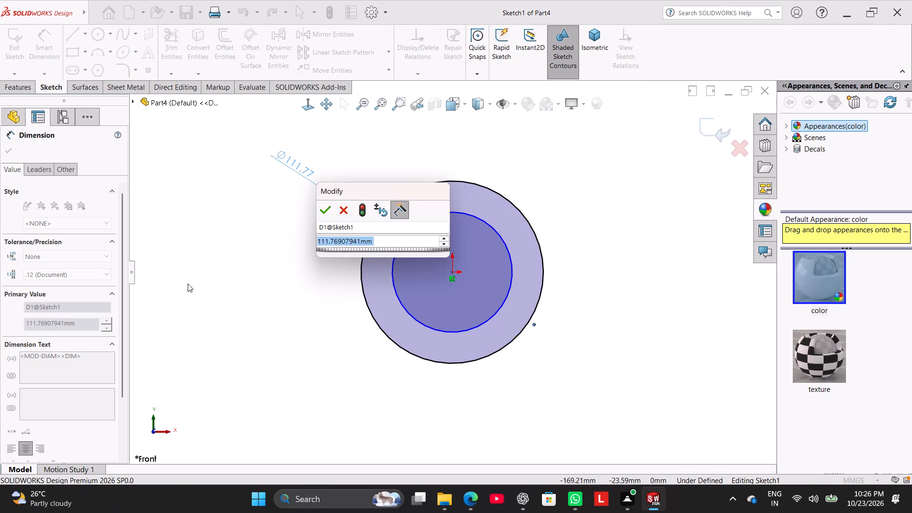
key(7)
key(6)
key(Return)
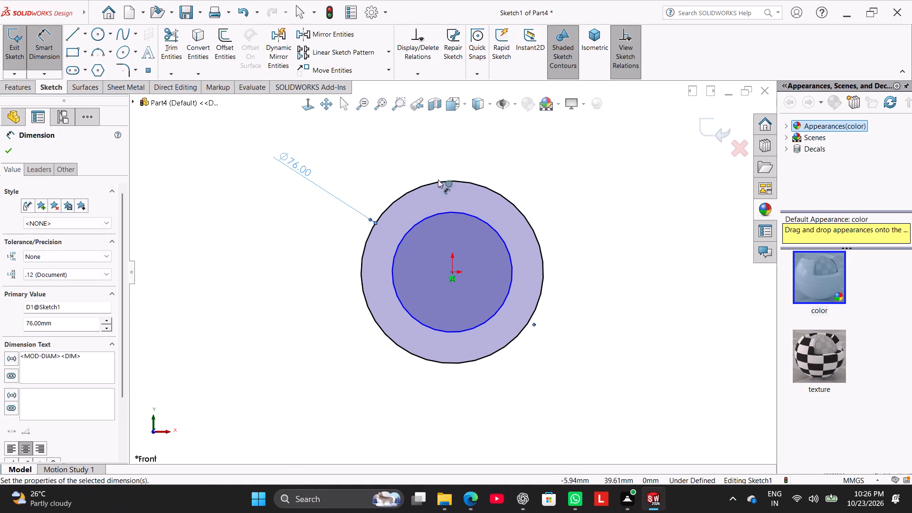
Dimension the second origin-centred circle's diameter and set it to 90 mm.
click(459, 211)
scroll(427, 142, up, 2)
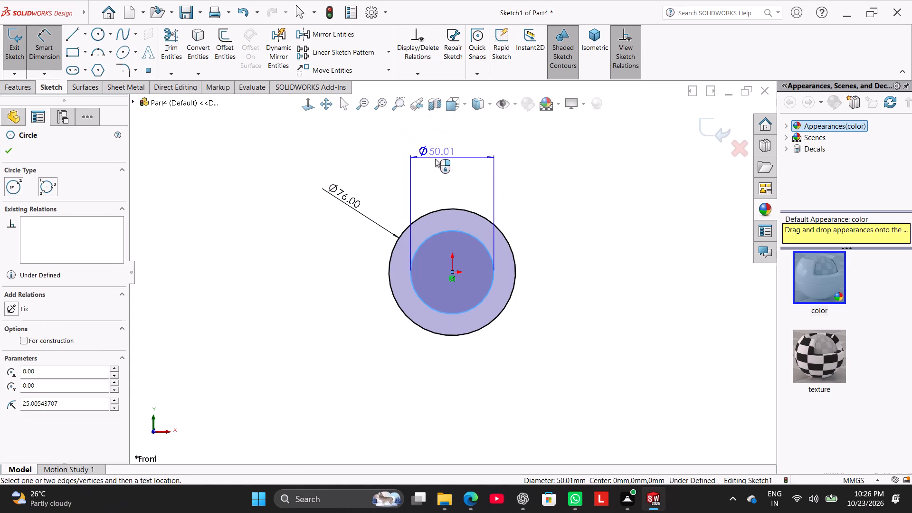
click(380, 139)
key(9)
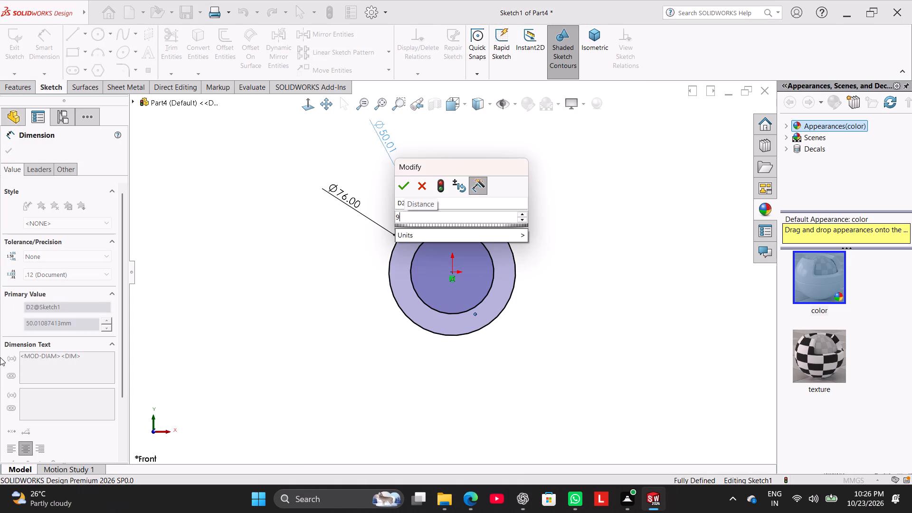
key(0)
key(Return)
scroll(426, 214, up, 3)
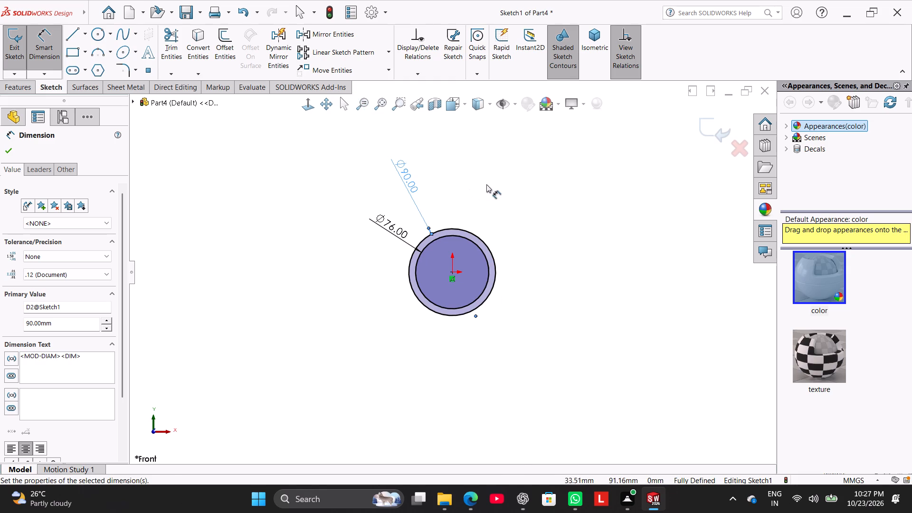
right_click(528, 173)
click(554, 205)
Reposition the 90 mm diameter dimension text closer to the circles, just above them.
drag(402, 171, 419, 180)
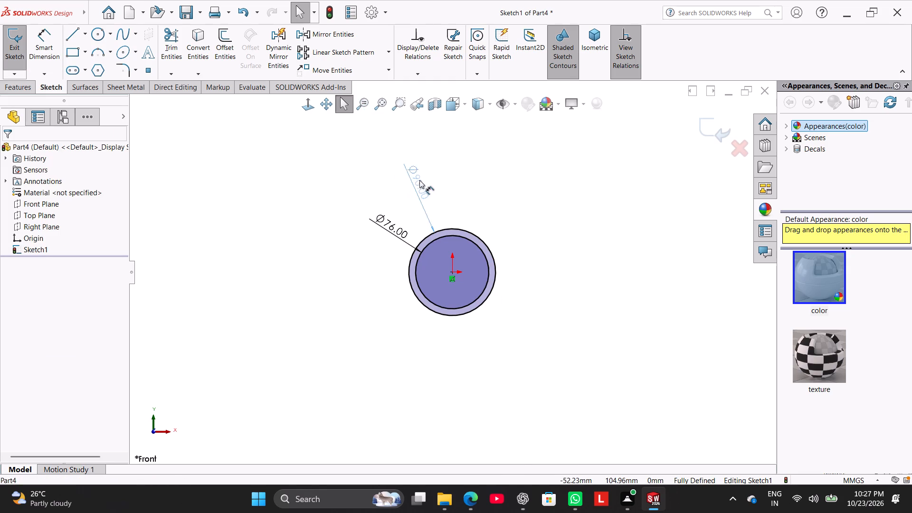
drag(419, 180, 436, 194)
click(266, 228)
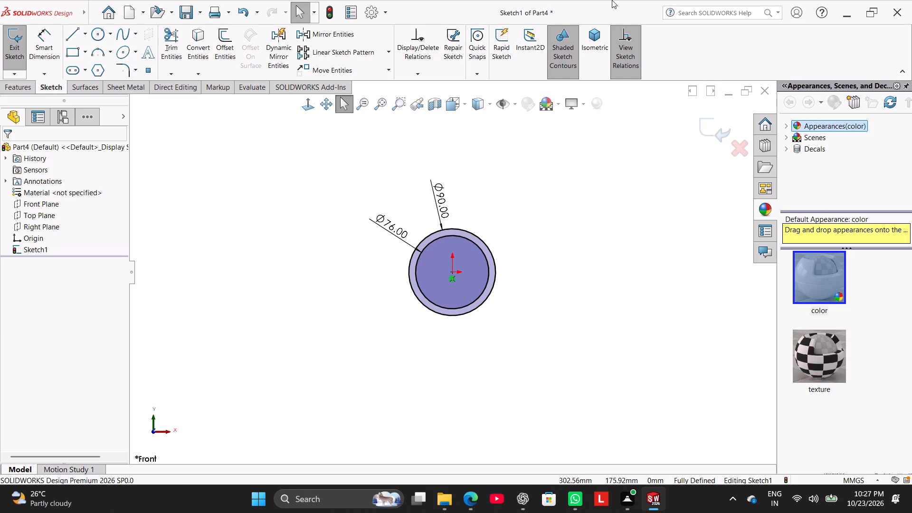
Sketch a separate circle about 24 mm in diameter outside the 90 mm circle, centred about 35 mm right of and 55 mm above the origin.
click(97, 34)
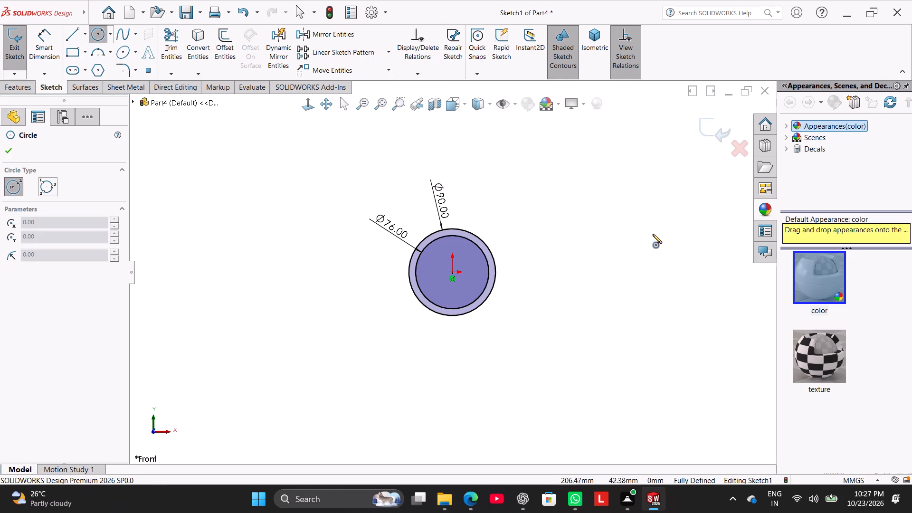
scroll(493, 223, down, 2)
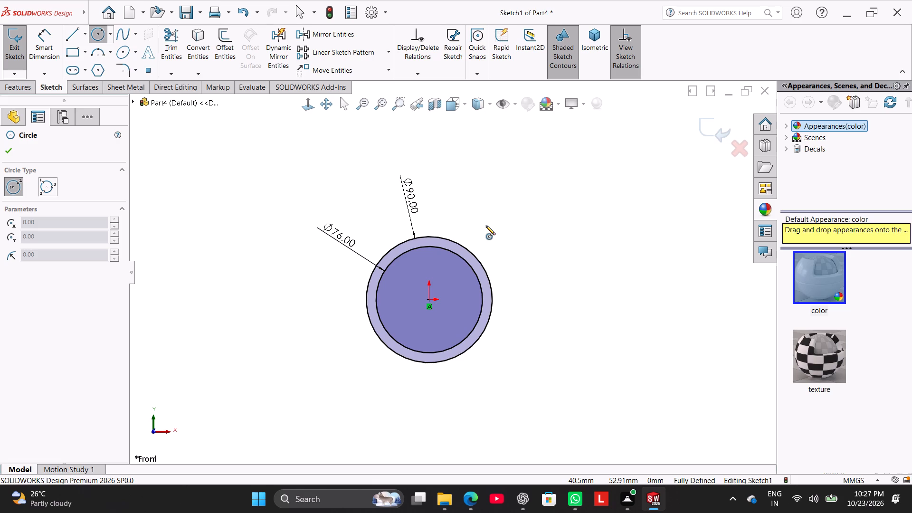
click(478, 222)
click(491, 234)
right_click(497, 187)
click(514, 194)
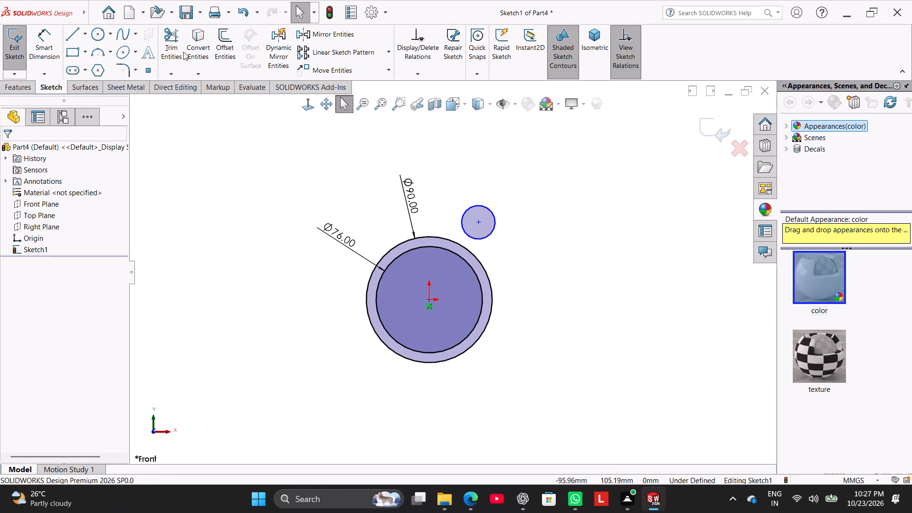
Dimension the vertical distance from the origin to the small circle's centre and set it to 40 mm.
click(47, 46)
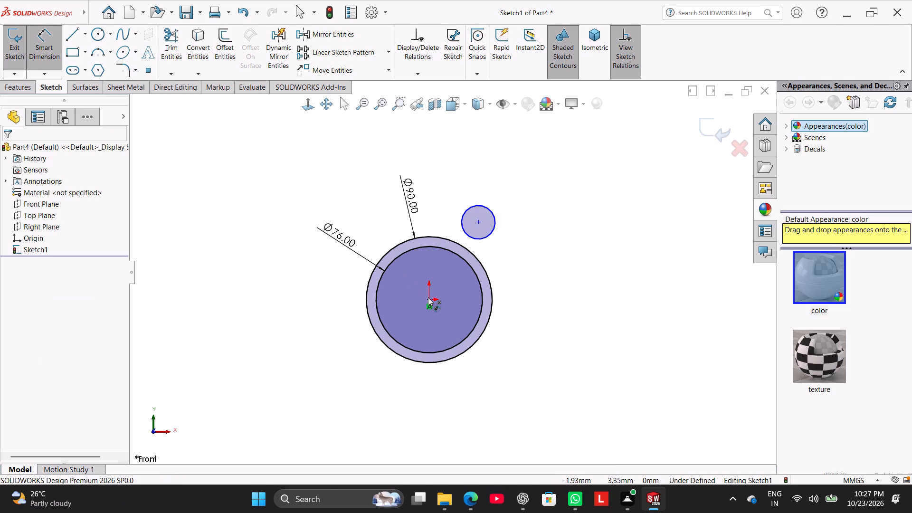
click(428, 298)
click(477, 221)
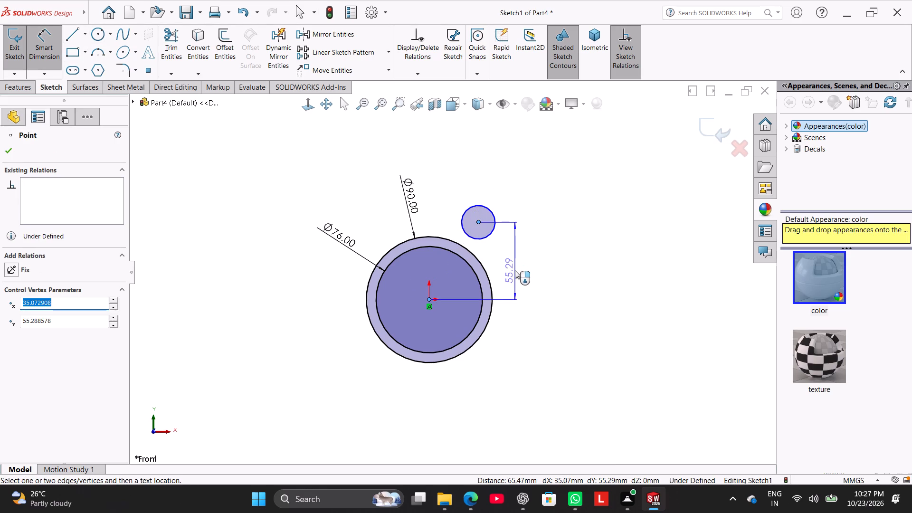
click(515, 270)
key(4)
key(0)
key(Return)
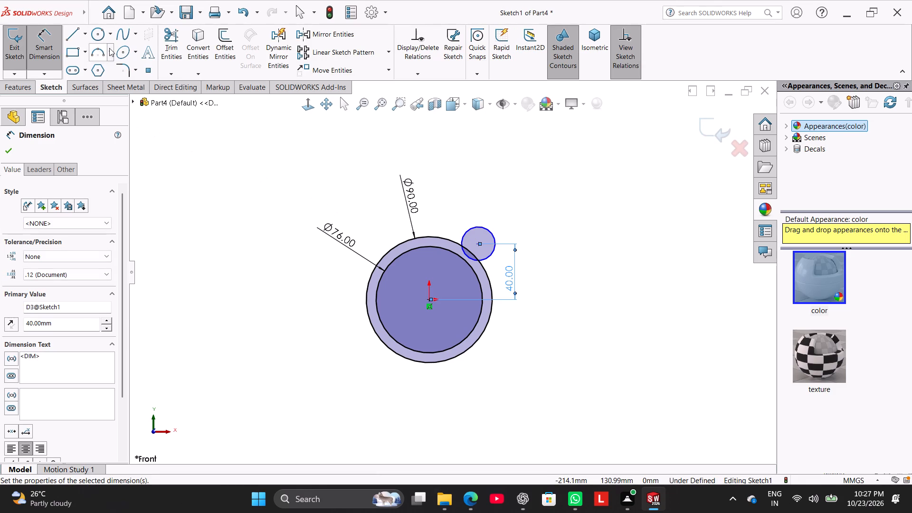
Sketch a circle about 6.3 mm in radius concentric inside the small offset circle.
click(98, 31)
scroll(401, 216, down, 3)
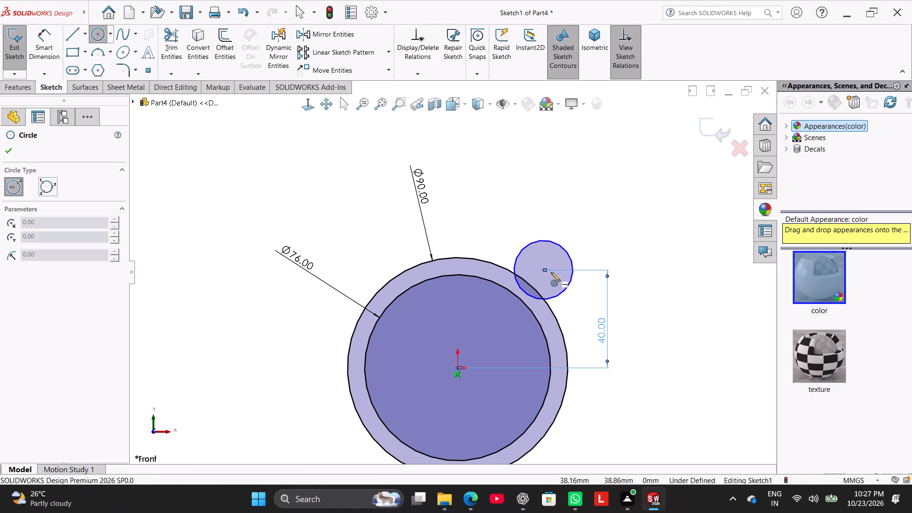
click(543, 270)
click(551, 284)
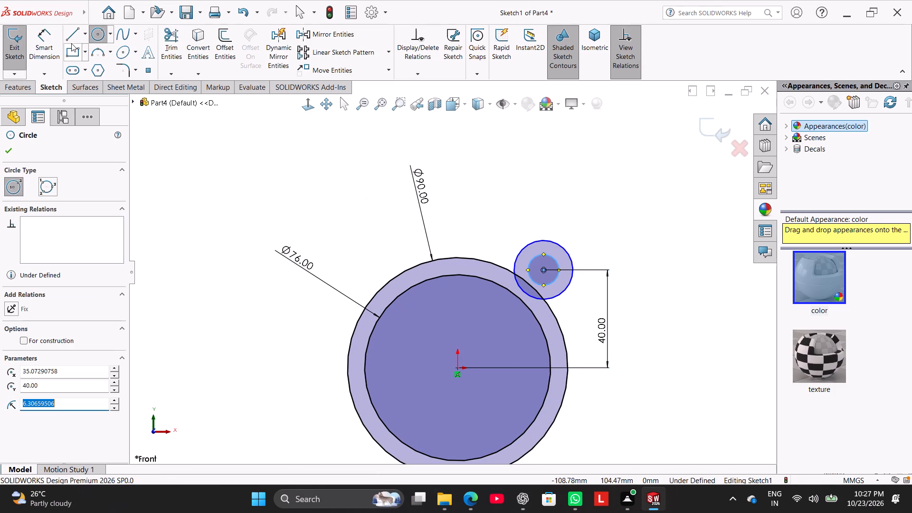
Dimension the outer of the two small offset circles and set its diameter to 8.89*2 mm.
click(54, 36)
click(554, 243)
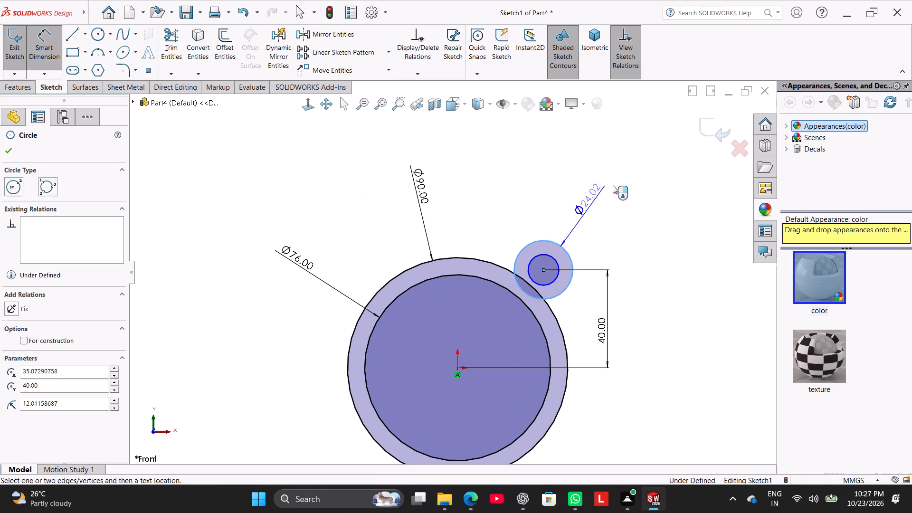
click(631, 176)
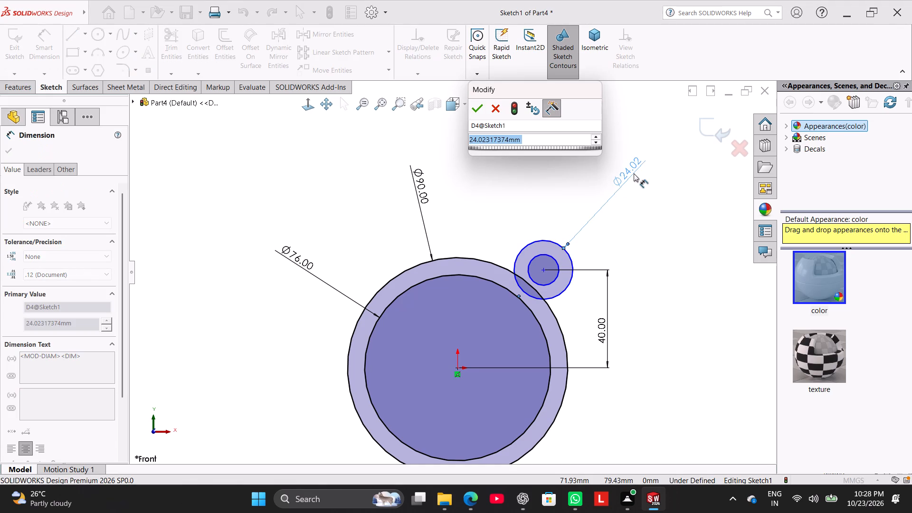
key(ctrl+8)
key(period)
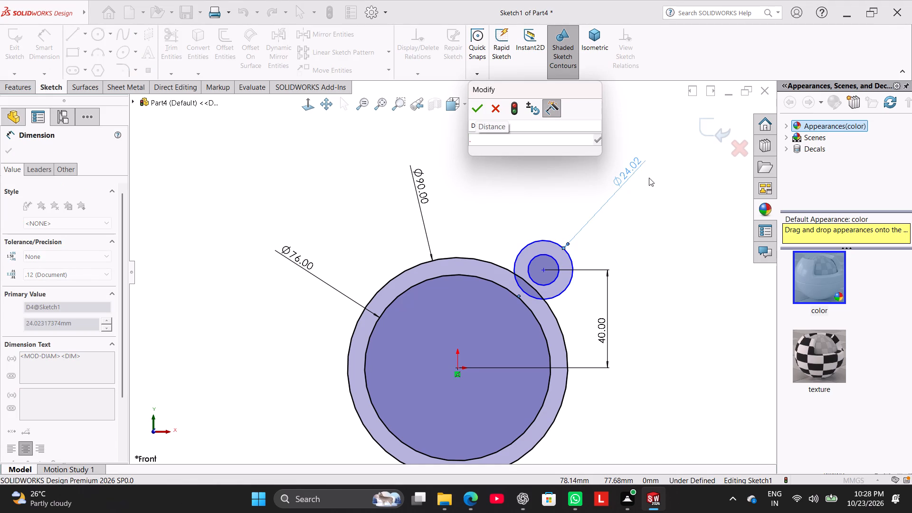
text(89)
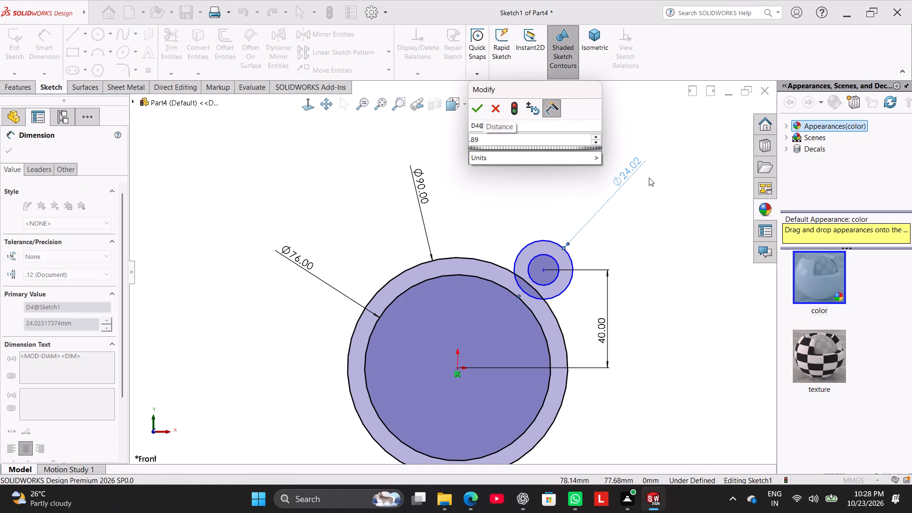
key(BackSpace)
key(BackSpace)
key(BackSpace)
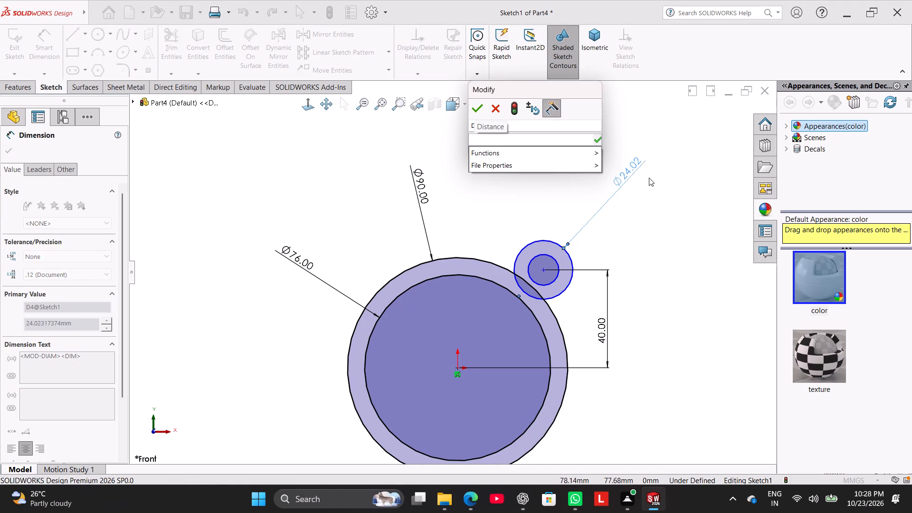
key(8)
key(period)
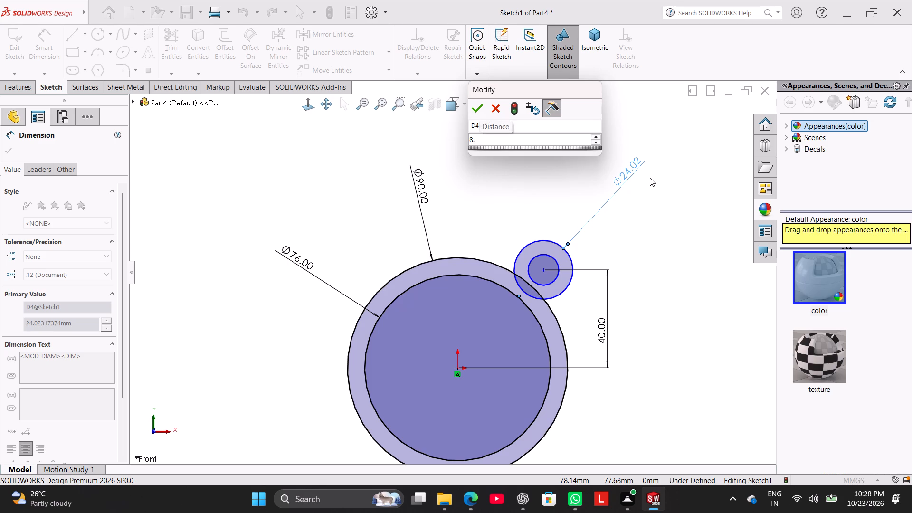
text(89)
text(*2)
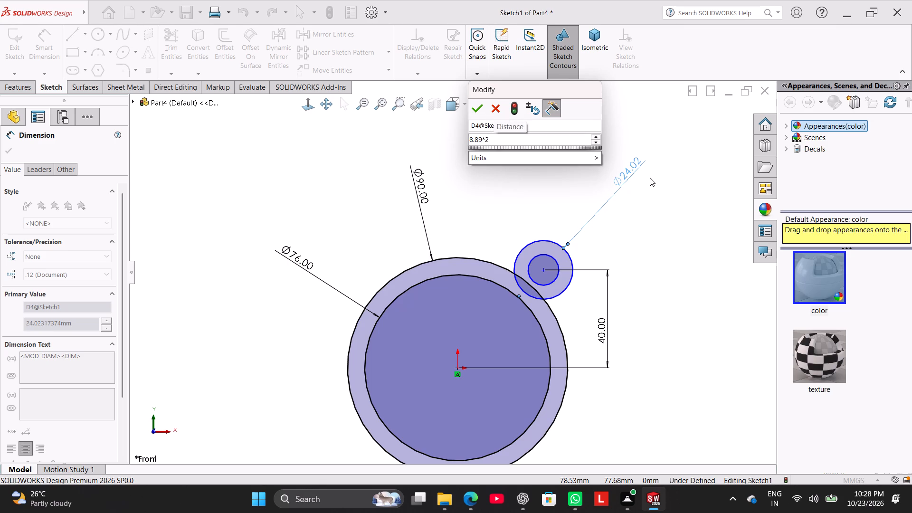
key(Return)
right_click(646, 225)
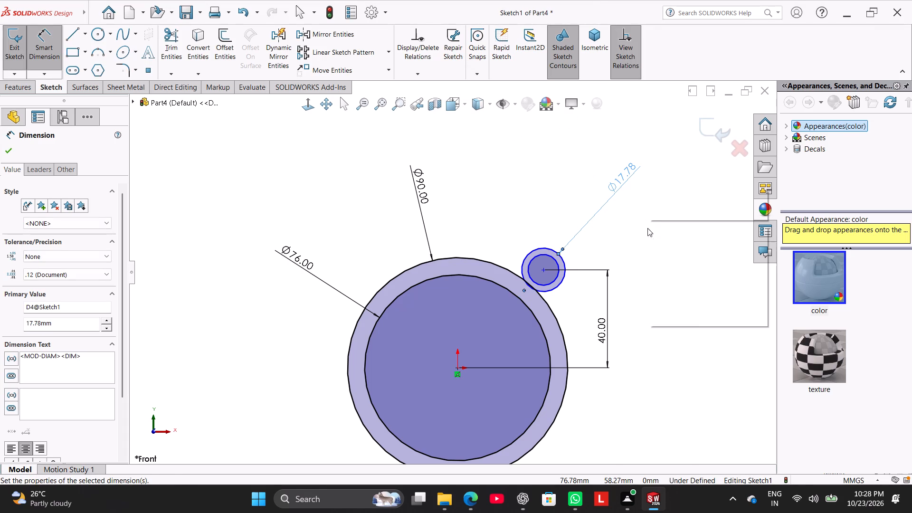
click(679, 251)
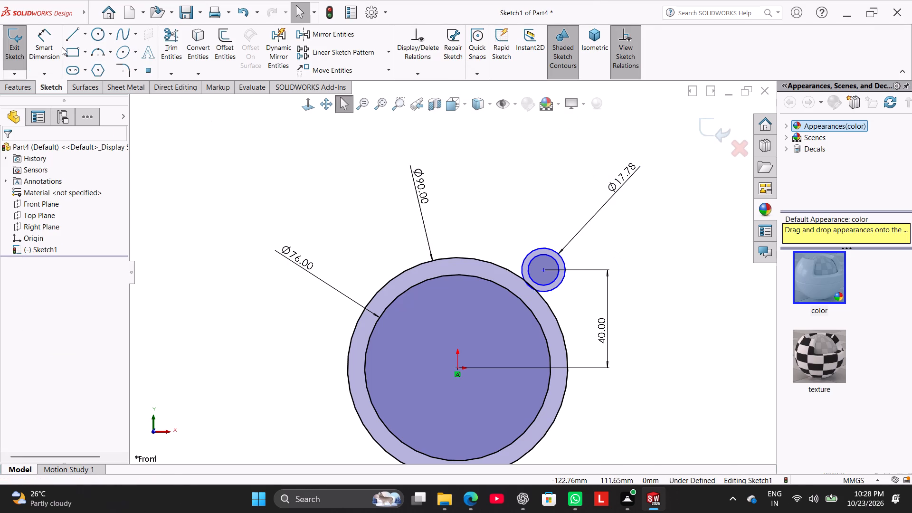
Dimension the inner of the two small offset circles and set its diameter to 7.5 mm.
click(57, 43)
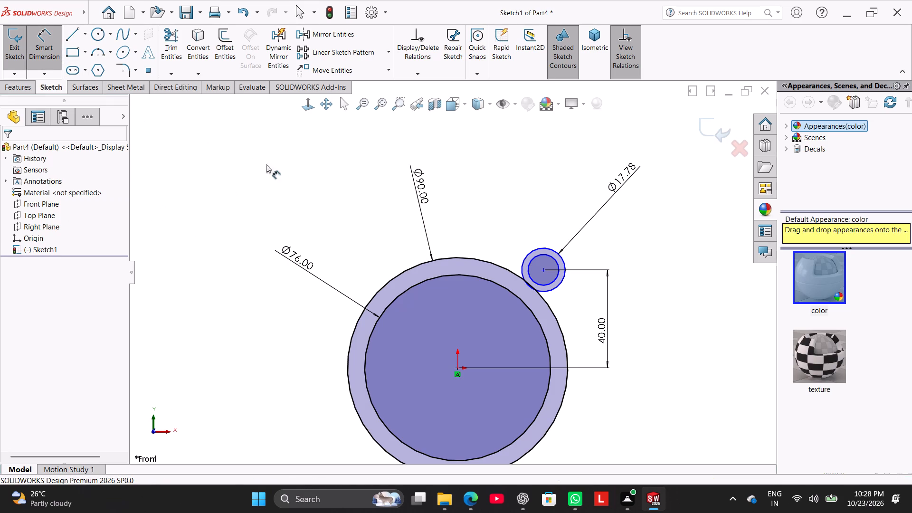
click(546, 256)
click(578, 165)
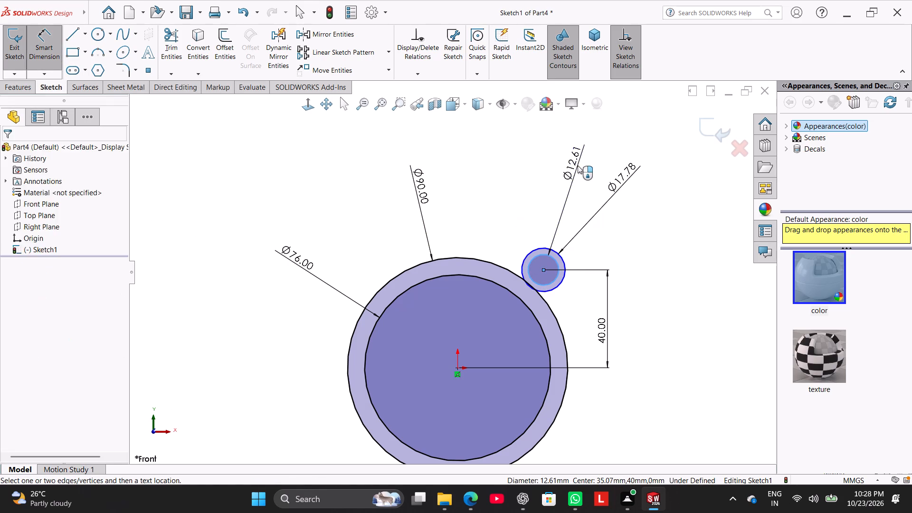
key(7)
key(period)
key(5)
key(Return)
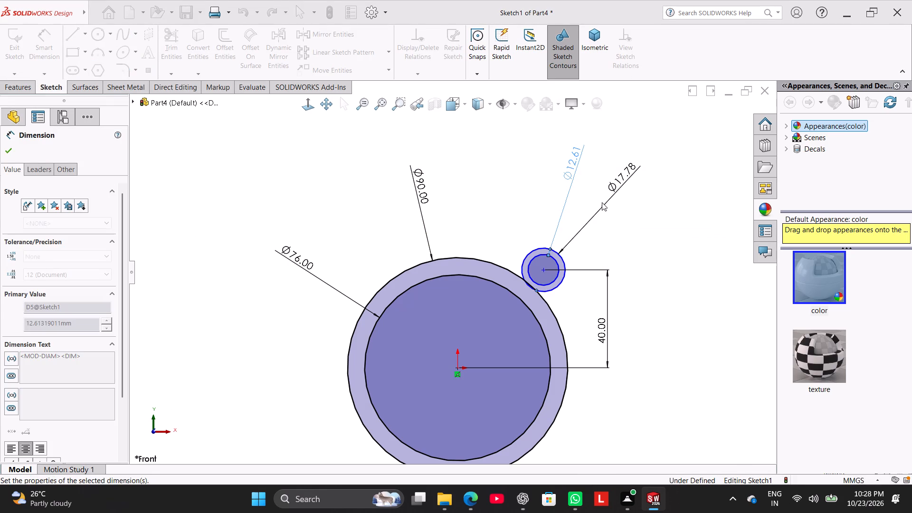
right_click(676, 232)
click(696, 261)
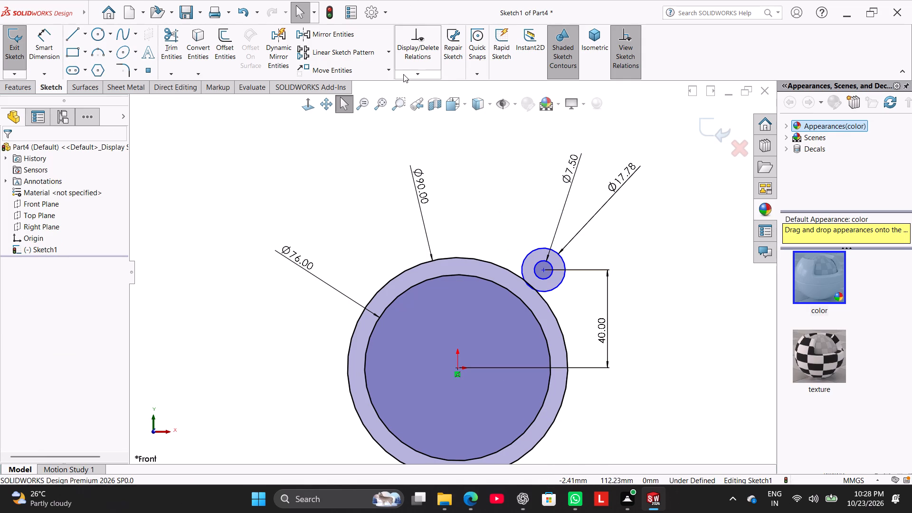
click(644, 258)
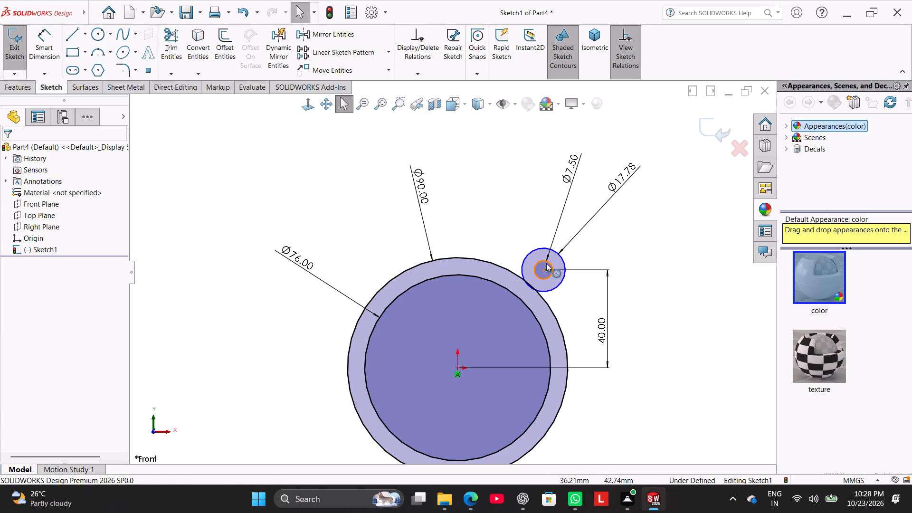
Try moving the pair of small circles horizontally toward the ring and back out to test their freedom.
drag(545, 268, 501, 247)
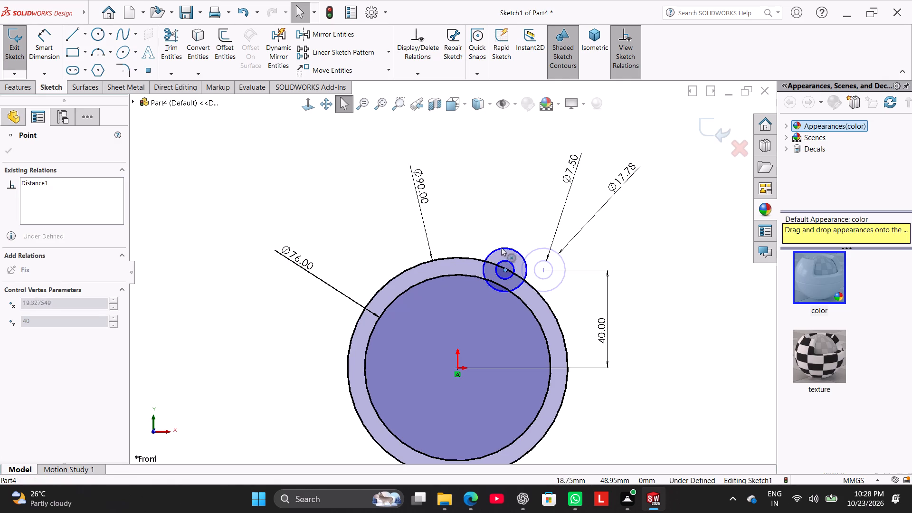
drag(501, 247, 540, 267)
Sketch a construction centerline from the origin to the centre of the small offset circles.
click(83, 31)
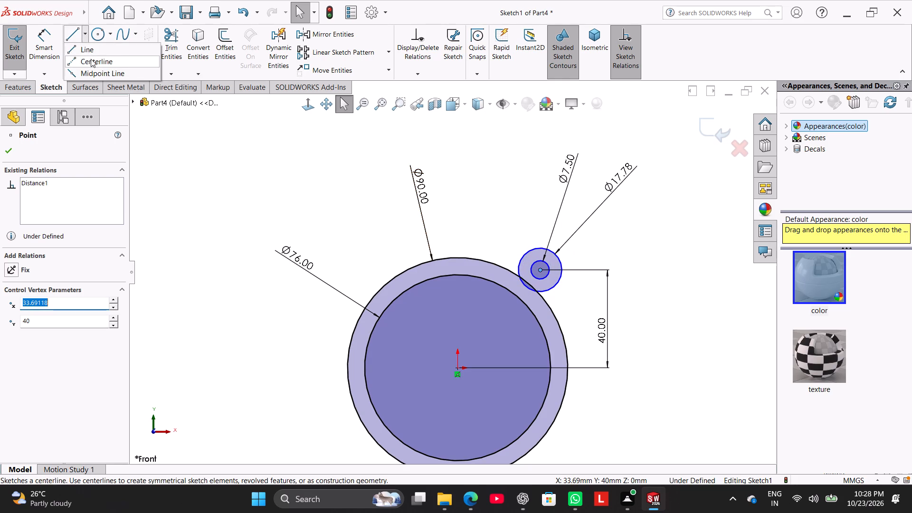
click(91, 59)
click(459, 370)
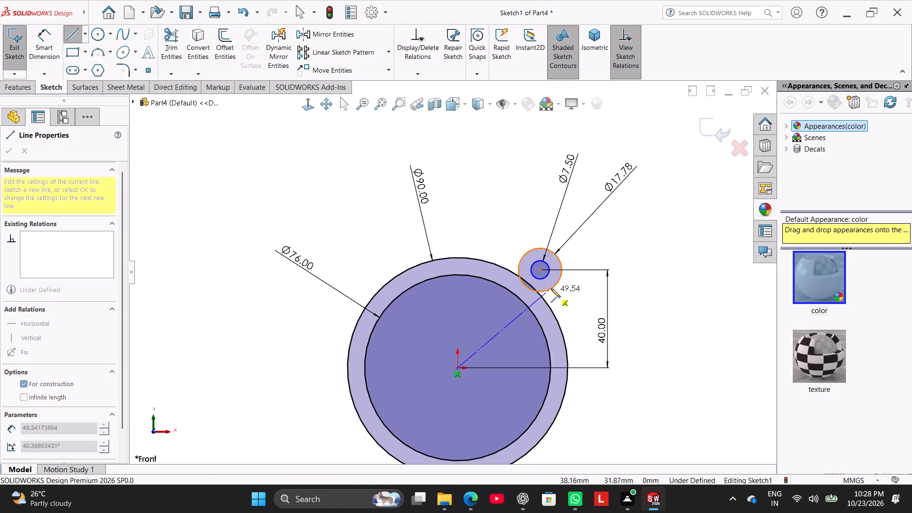
click(541, 270)
right_click(459, 197)
click(473, 200)
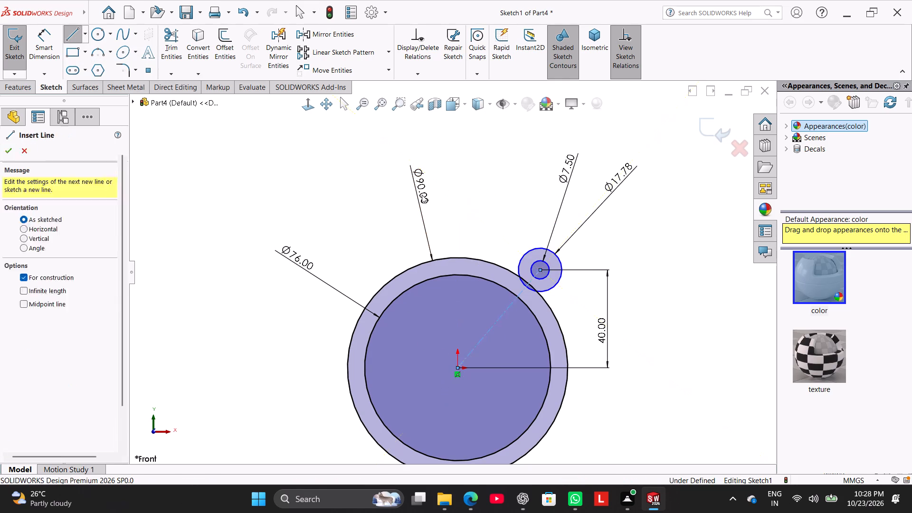
Dimension the angle between the centerline and the horizontal through the origin and set it to 45°.
click(38, 37)
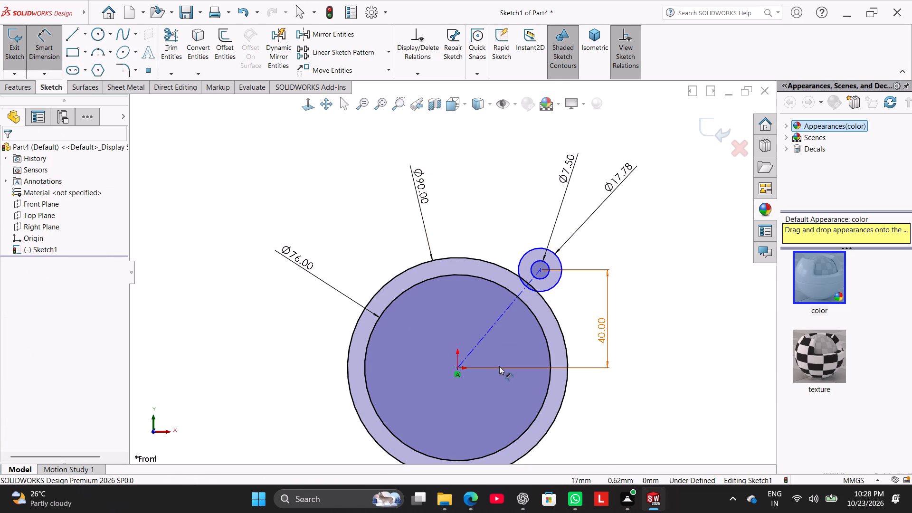
click(467, 357)
click(457, 369)
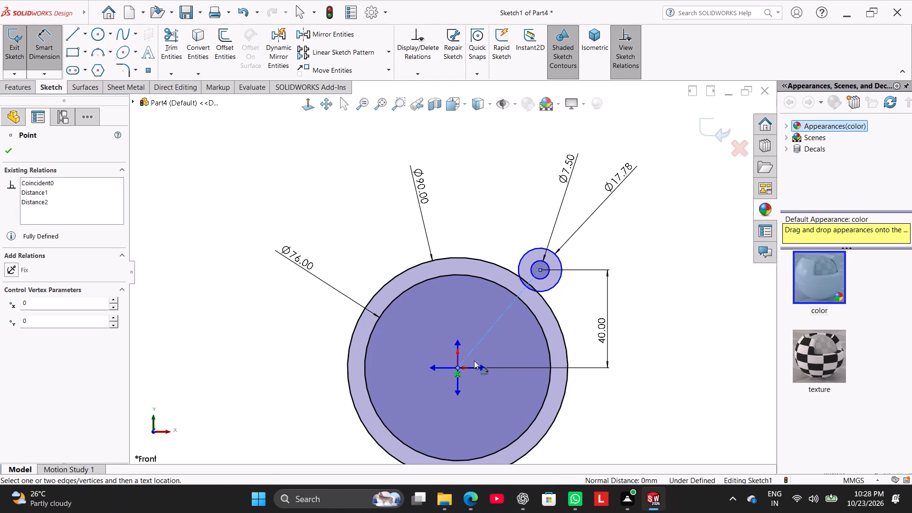
click(481, 367)
click(529, 323)
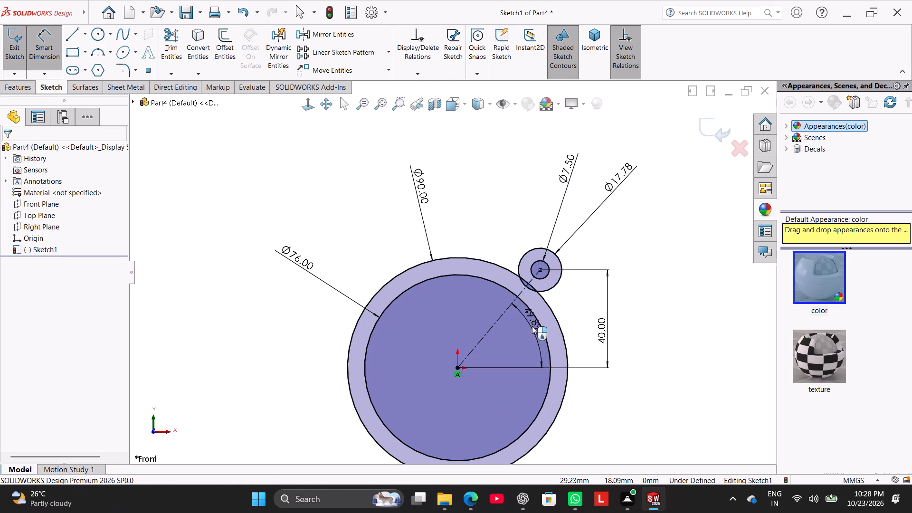
text(45)
key(Return)
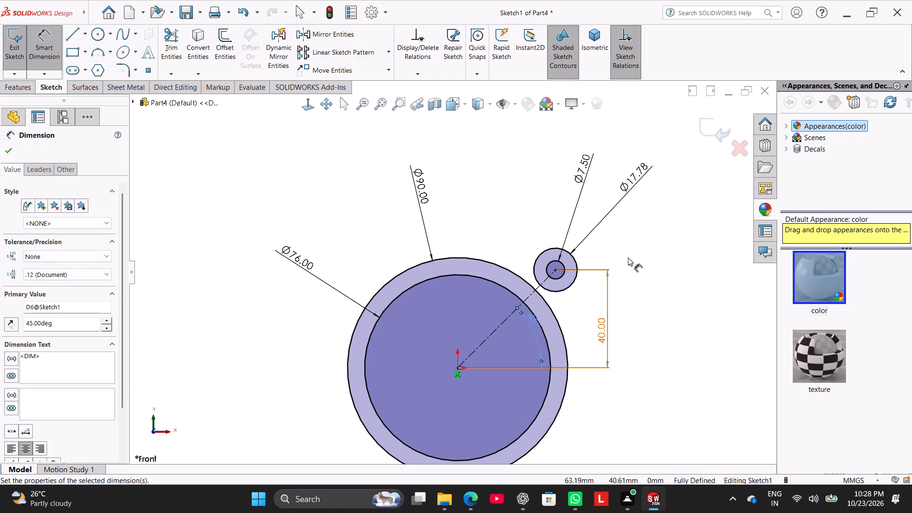
right_click(644, 241)
click(667, 272)
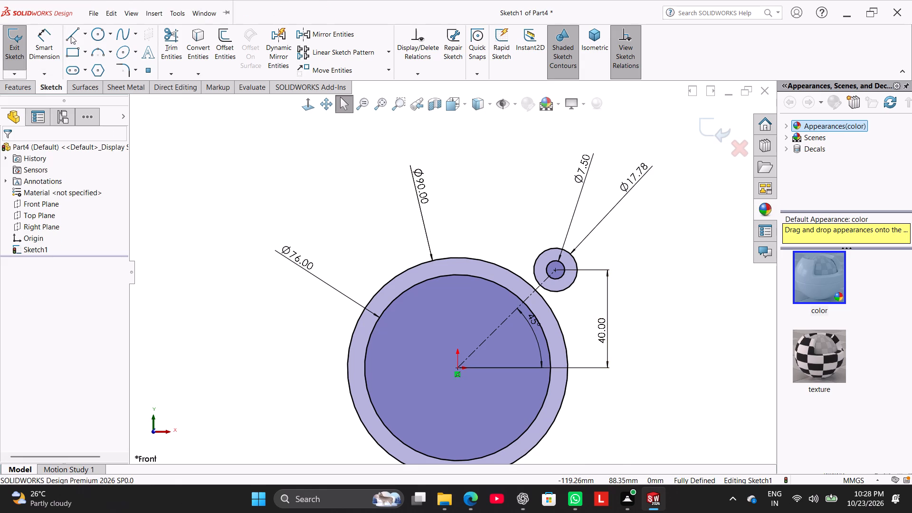
Sketch a short slanted line below the centerline, between the 90 mm circle and the 17.78 mm circle.
click(71, 36)
scroll(565, 304, down, 4)
click(501, 294)
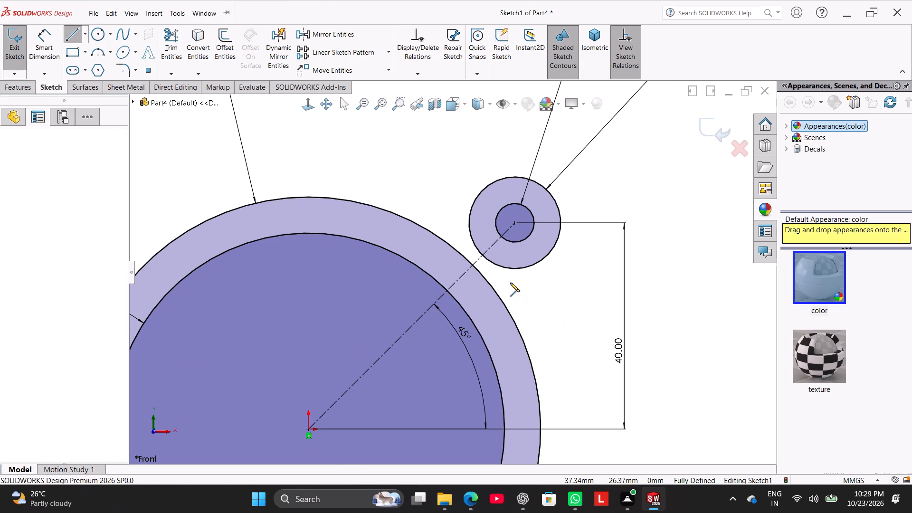
click(526, 271)
right_click(604, 209)
click(619, 214)
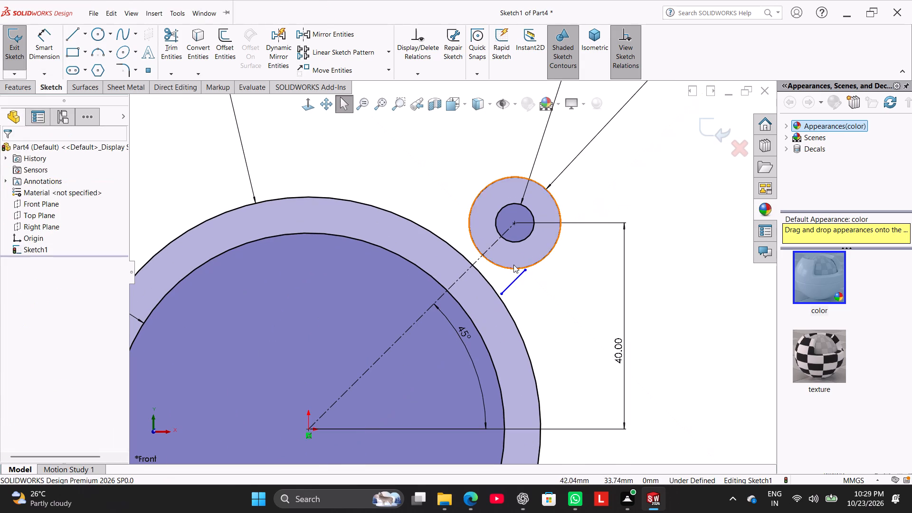
Make the short line tangent to the 17.78 mm circle.
ctrl+click(520, 277)
ctrl+click(512, 270)
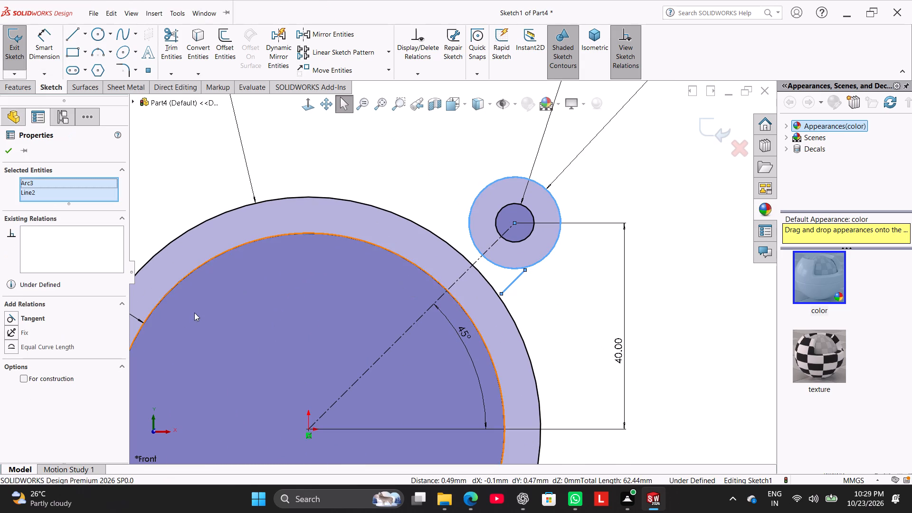
right_click(381, 182)
click(393, 156)
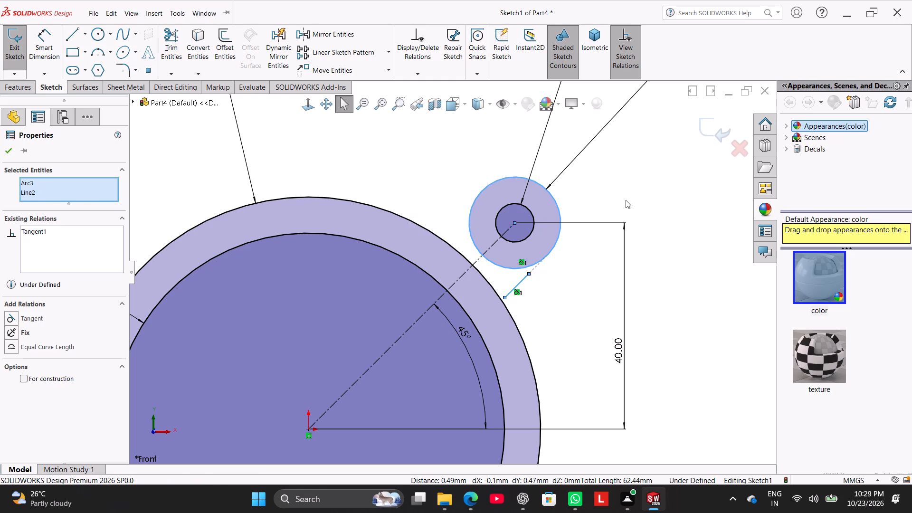
click(649, 190)
Reposition the tangent line's endpoints so it extends past the 17.78 mm circle and its lower end is coincident with the 90 mm circle.
drag(527, 274, 567, 232)
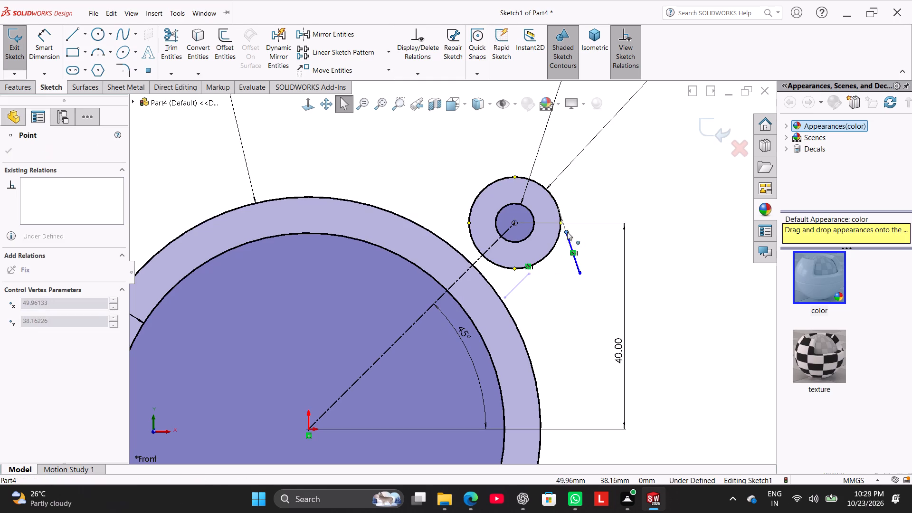
drag(567, 232, 548, 258)
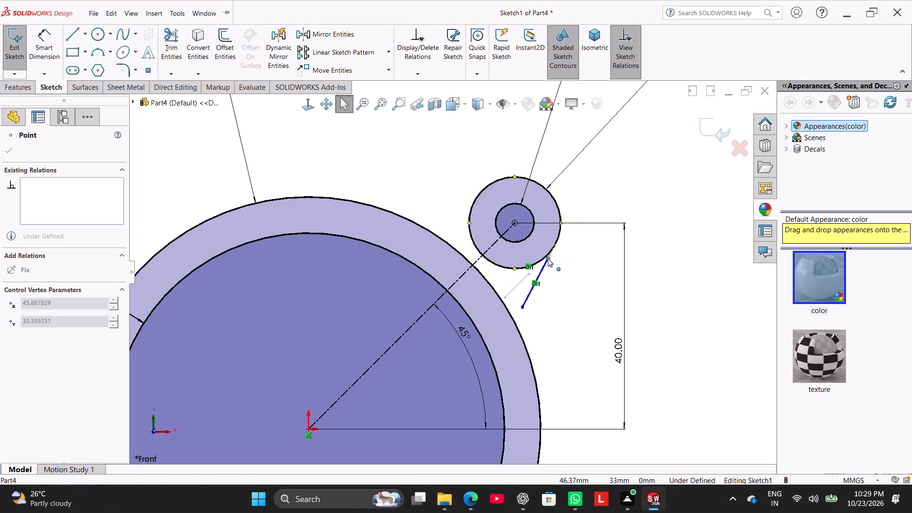
drag(548, 258, 565, 237)
click(550, 288)
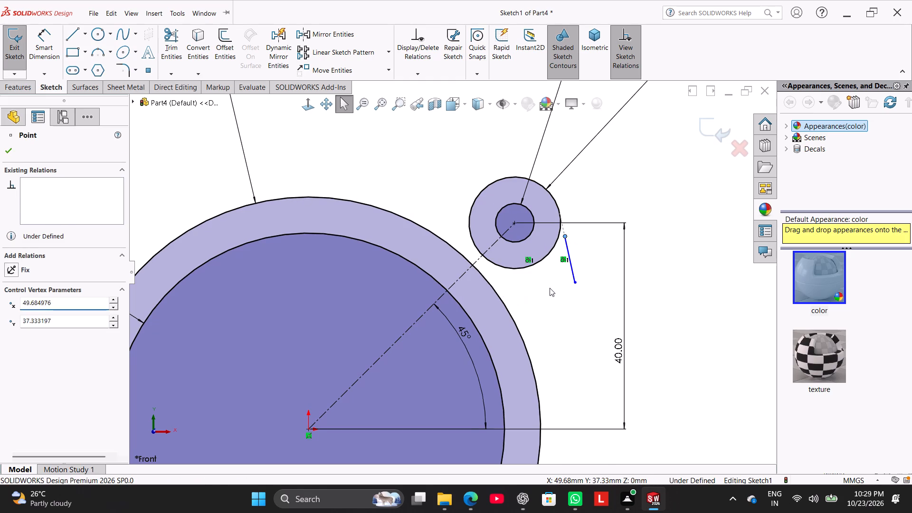
drag(574, 282, 509, 298)
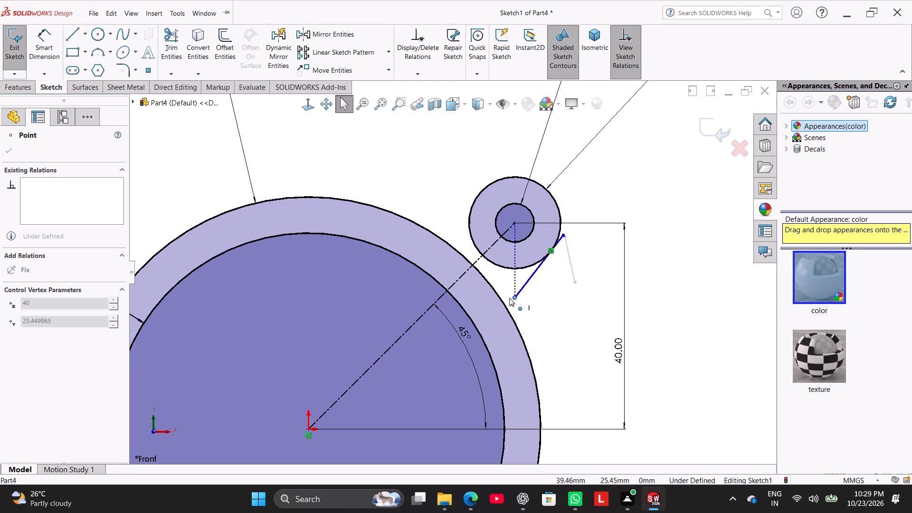
drag(509, 298, 504, 299)
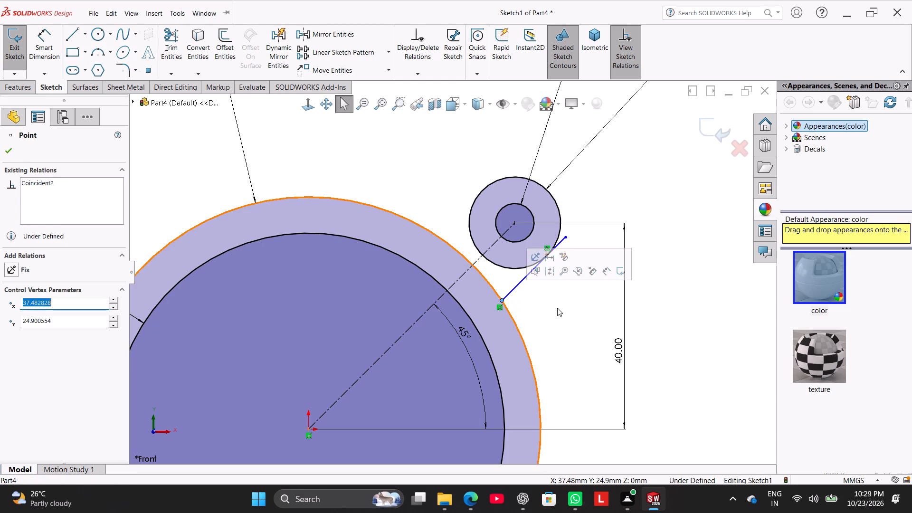
click(557, 309)
Add a parallel relation between the tangent line and the centerline.
ctrl+click(521, 288)
ctrl+click(520, 285)
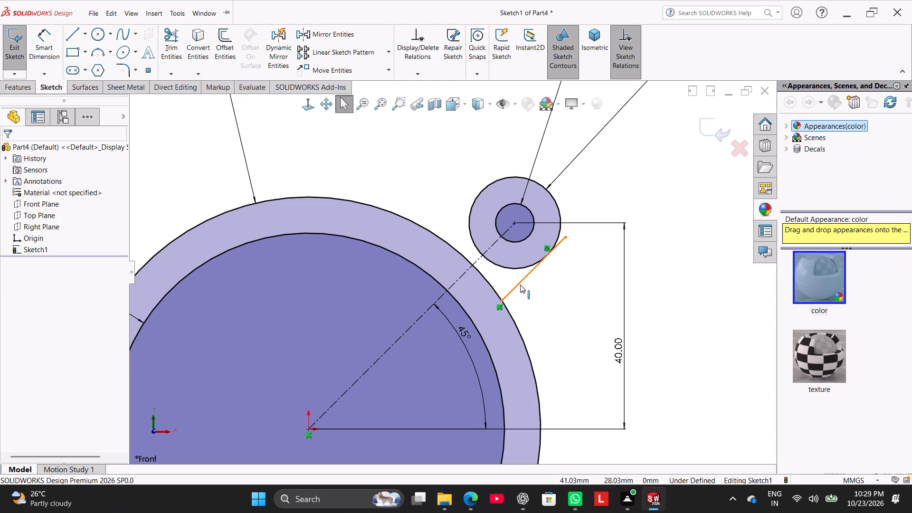
ctrl+click(477, 260)
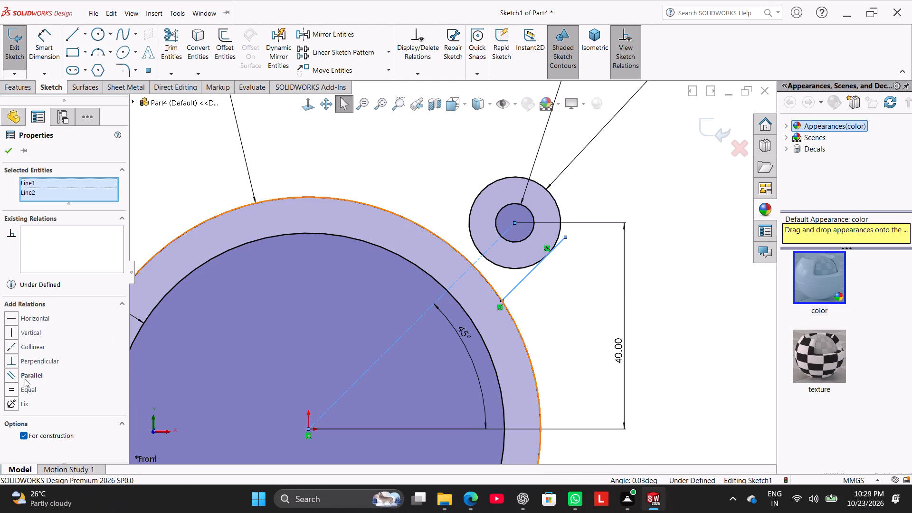
click(25, 379)
click(574, 296)
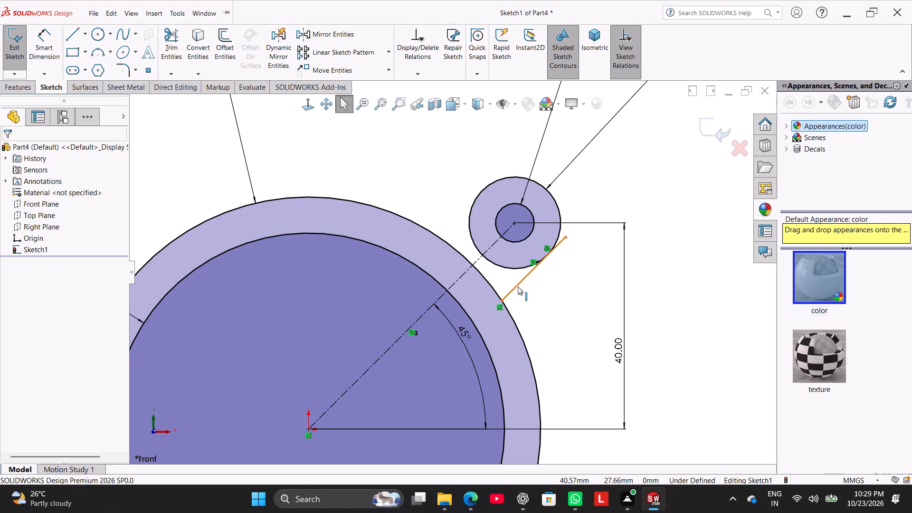
Mirror the tangent line about the centerline to the other side of the small circles.
ctrl+click(518, 286)
ctrl+click(478, 258)
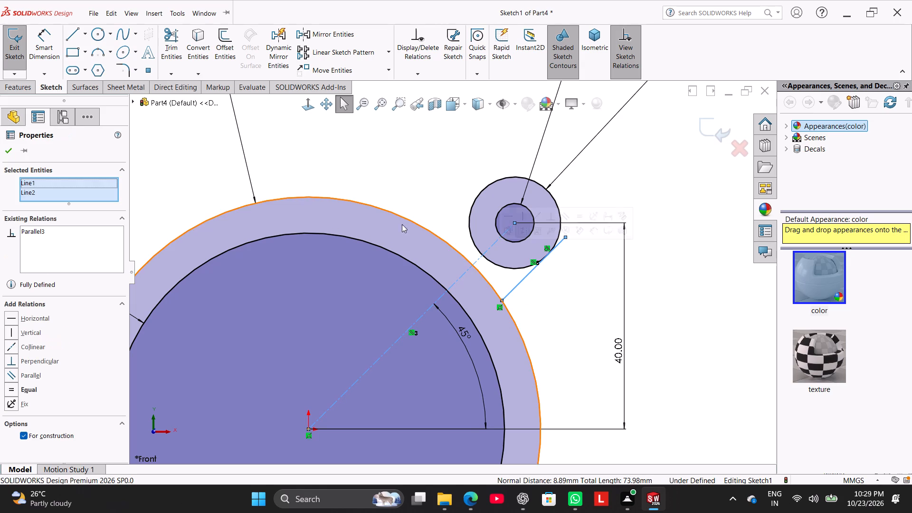
click(330, 36)
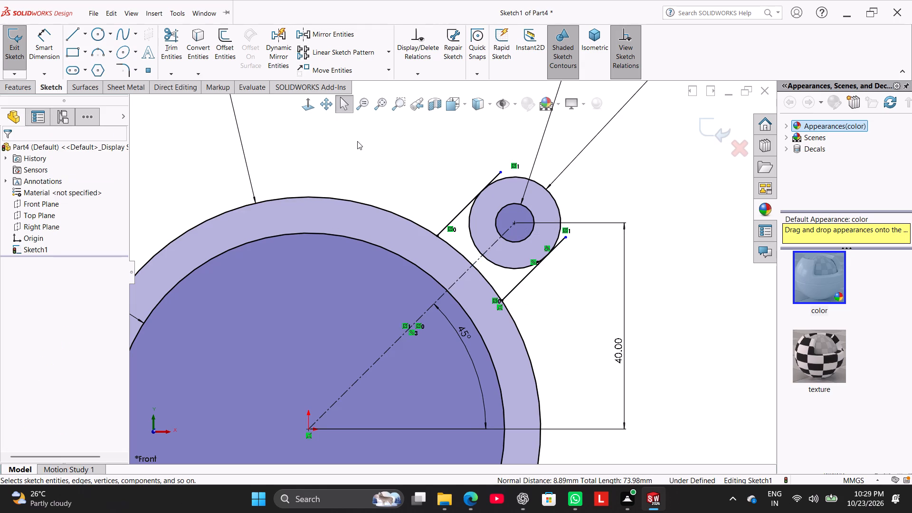
Trim the ends of both tangent lines that extend beyond the 17.78 mm circle.
click(173, 58)
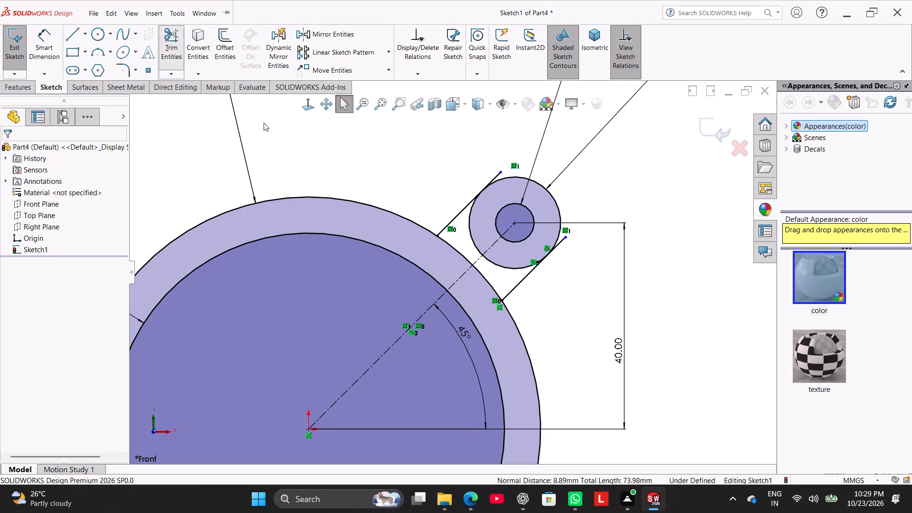
scroll(510, 237, down, 3)
drag(610, 324, 583, 231)
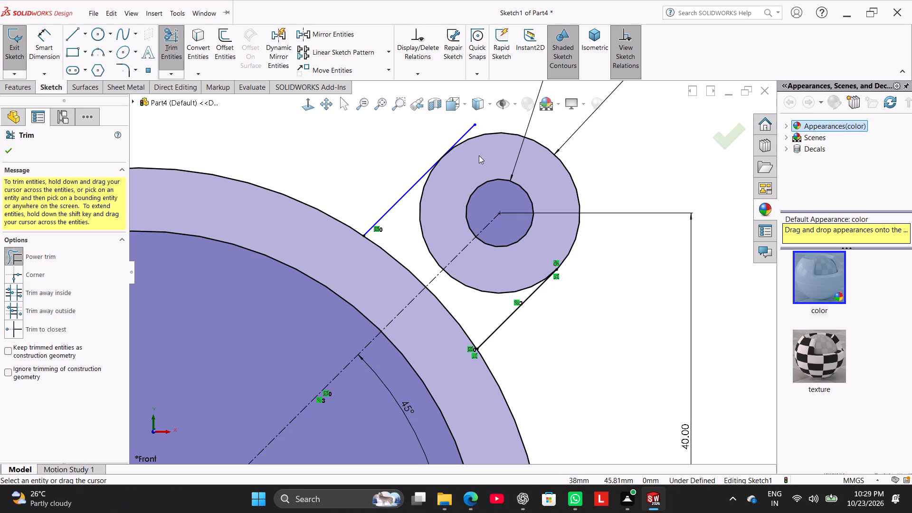
drag(441, 131, 481, 128)
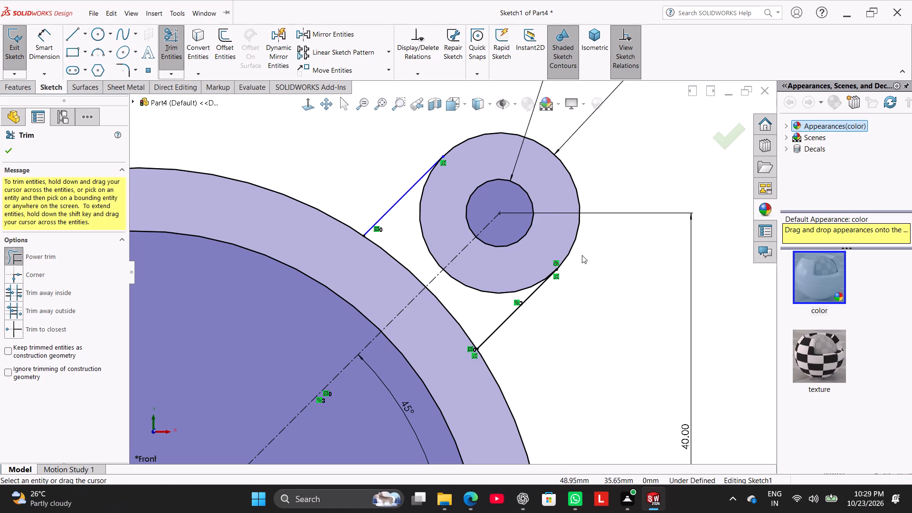
right_click(611, 266)
click(629, 299)
Add a symmetric relation between the two tangent lines about the centerline.
ctrl+click(499, 329)
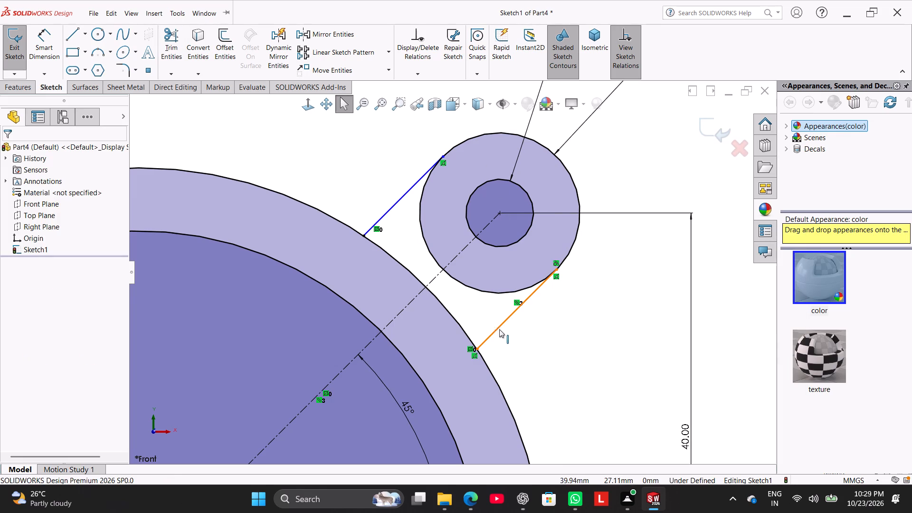
ctrl+click(439, 275)
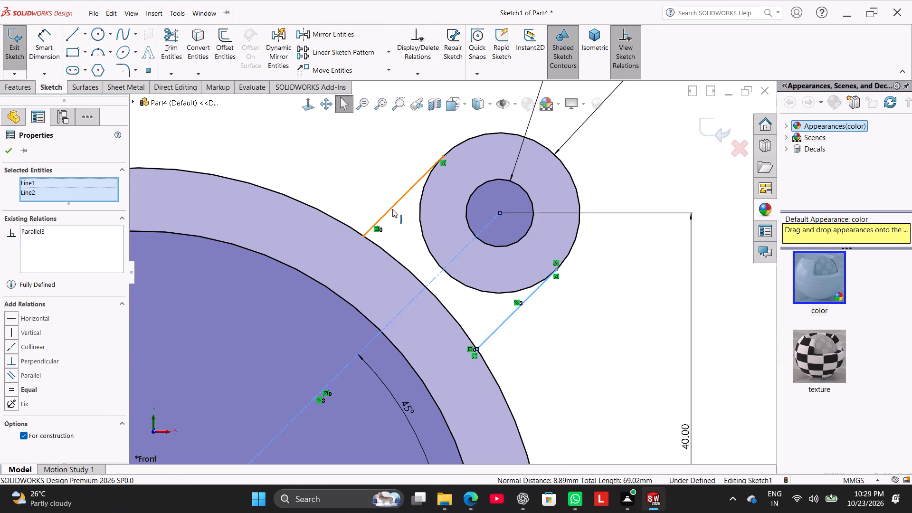
ctrl+click(392, 208)
click(31, 395)
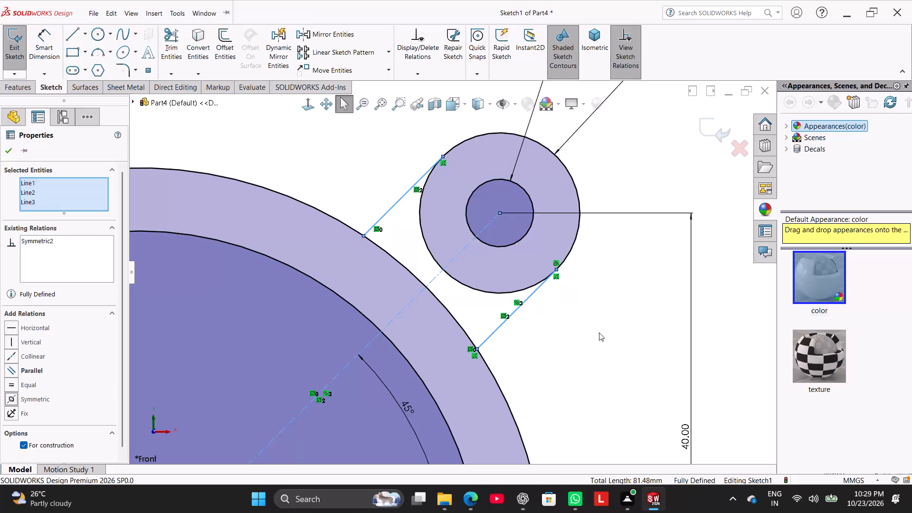
click(610, 332)
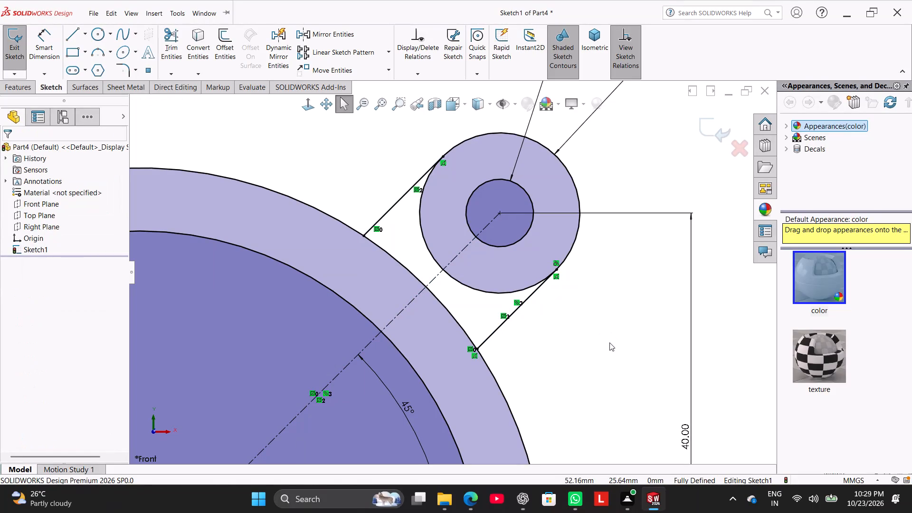
Trim the inner arc of the 17.78 mm circle and the 90 mm circle's arc between the two tangent lines.
scroll(562, 342, up, 2)
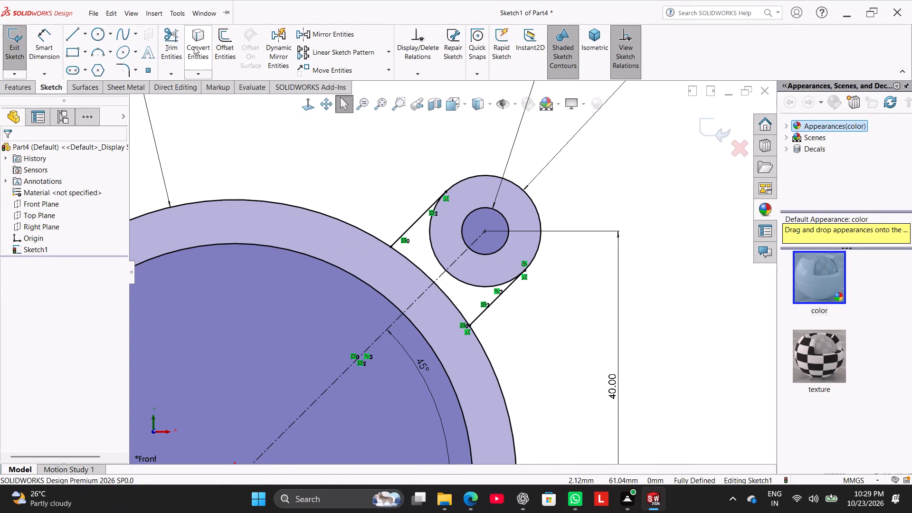
drag(177, 42, 182, 52)
scroll(423, 271, down, 3)
drag(477, 306, 489, 280)
drag(414, 226, 458, 202)
scroll(492, 279, up, 2)
drag(497, 287, 478, 304)
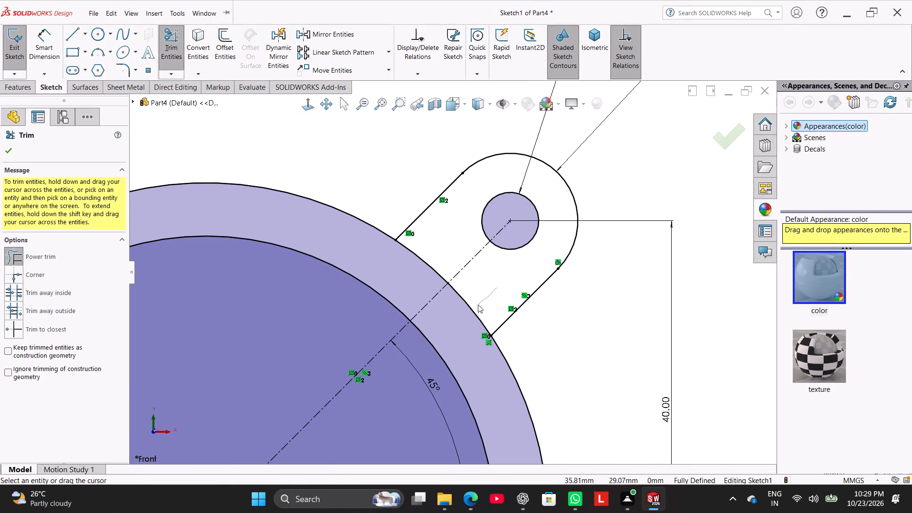
drag(478, 304, 467, 313)
drag(436, 257, 421, 276)
scroll(461, 288, up, 4)
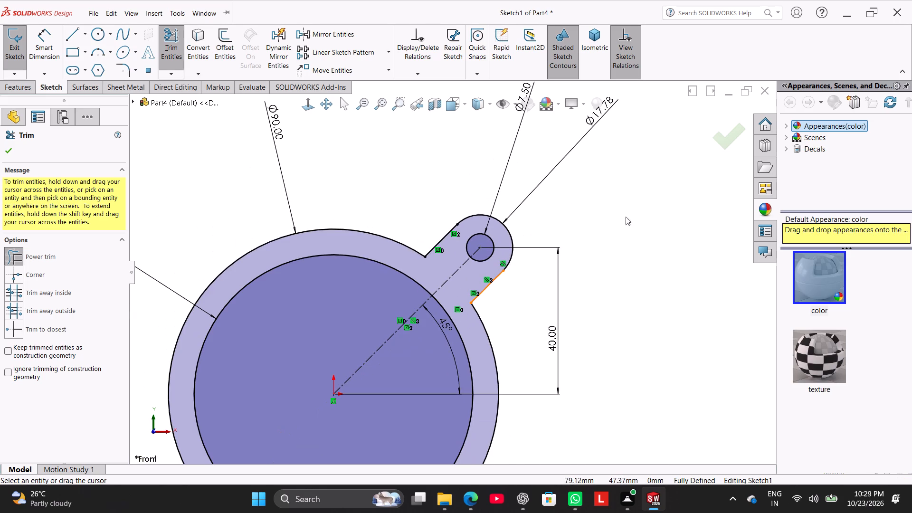
right_click(633, 199)
click(651, 226)
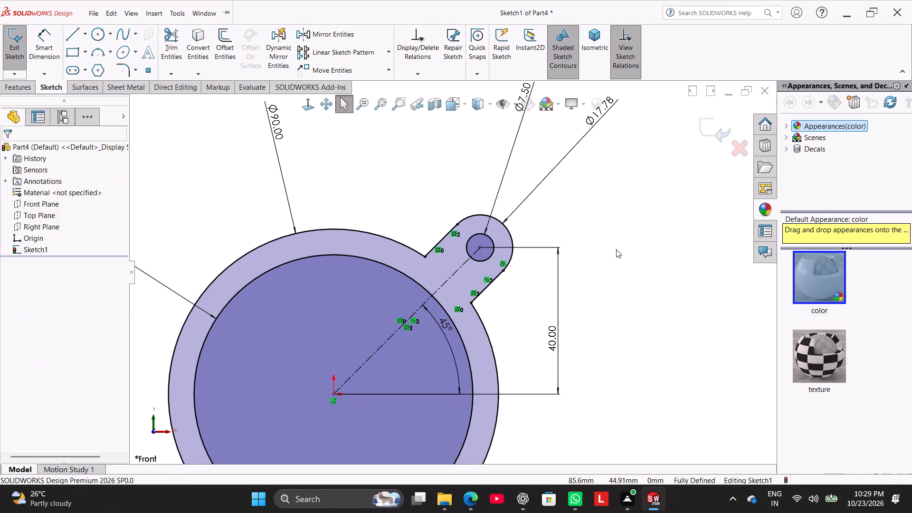
Set up a circular sketch pattern of the lug's two tangent lines and arc about the origin, with 4 equally spaced instances over 360°.
scroll(490, 284, up, 3)
click(386, 53)
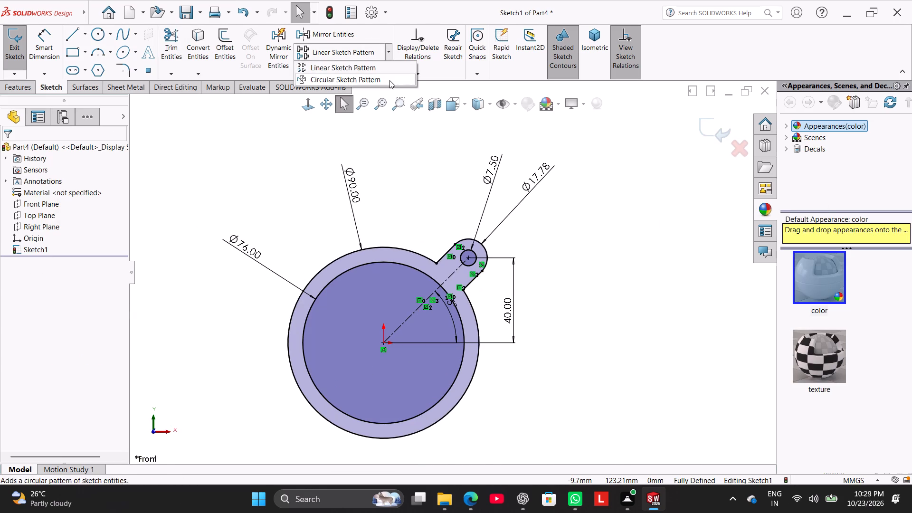
click(389, 80)
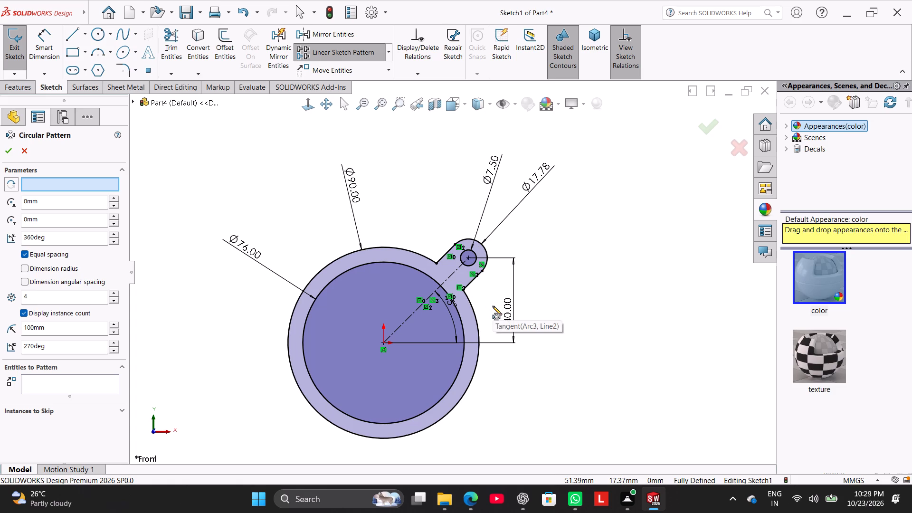
scroll(510, 294, down, 3)
drag(472, 297, 416, 192)
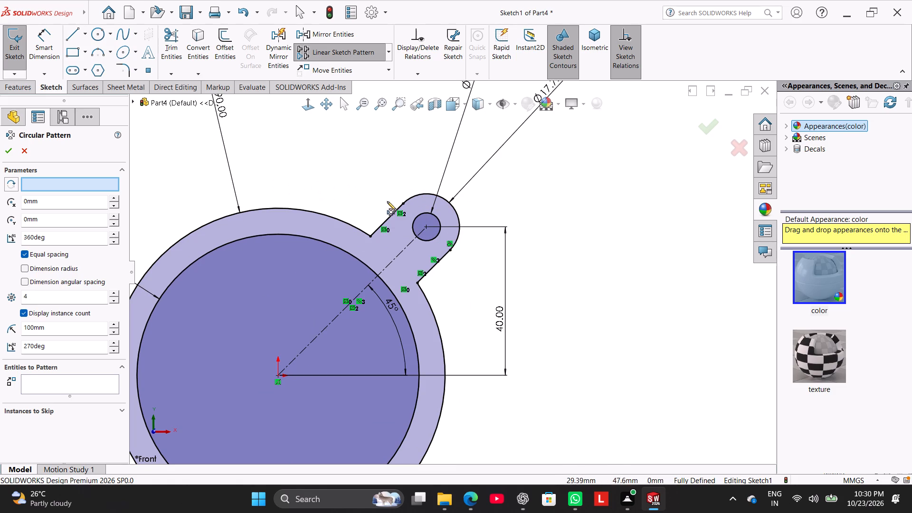
click(389, 217)
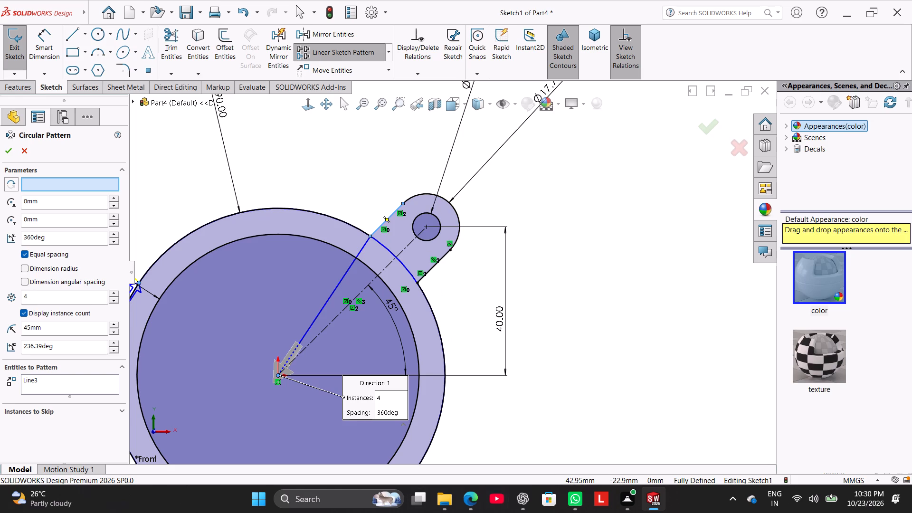
click(426, 194)
click(457, 218)
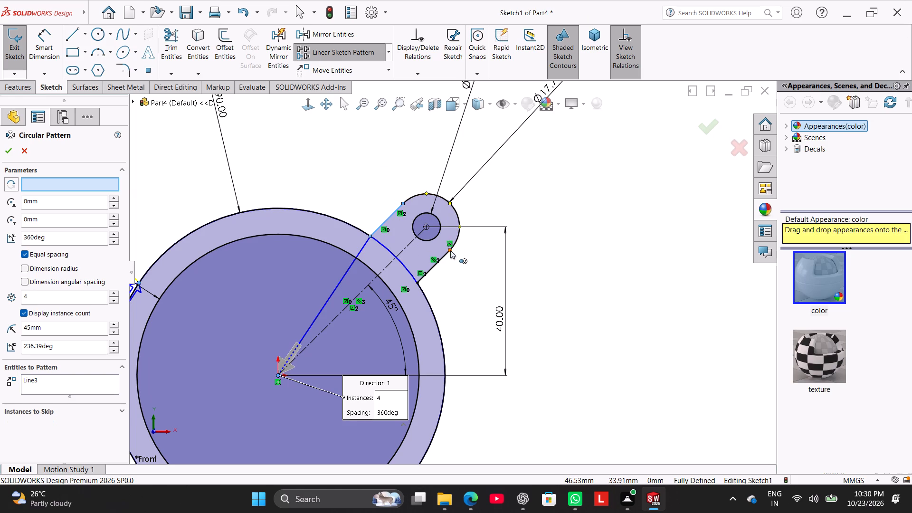
click(446, 254)
click(457, 218)
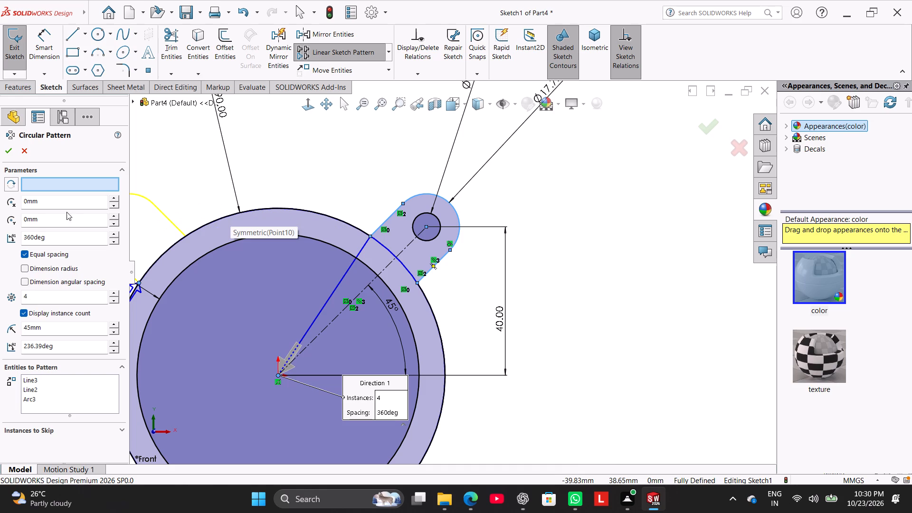
click(62, 190)
click(62, 185)
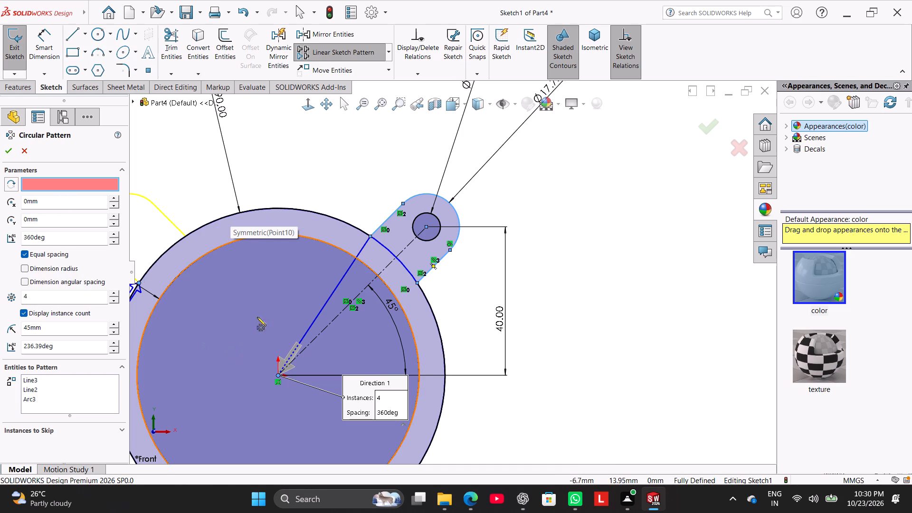
scroll(301, 278, up, 2)
click(331, 345)
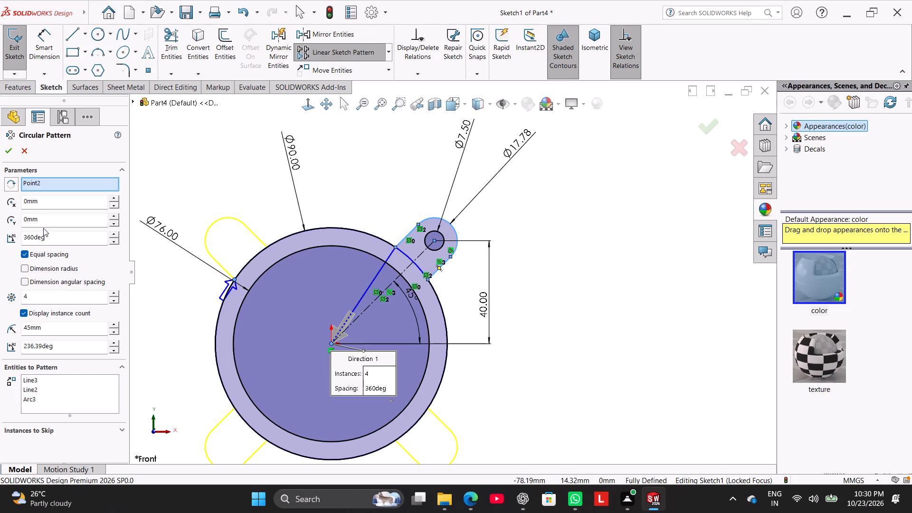
Skip pattern instances 2 and 4, keeping only the diagonally opposite lug copy, and finish the circular pattern.
scroll(131, 286, down, 2)
scroll(135, 301, up, 3)
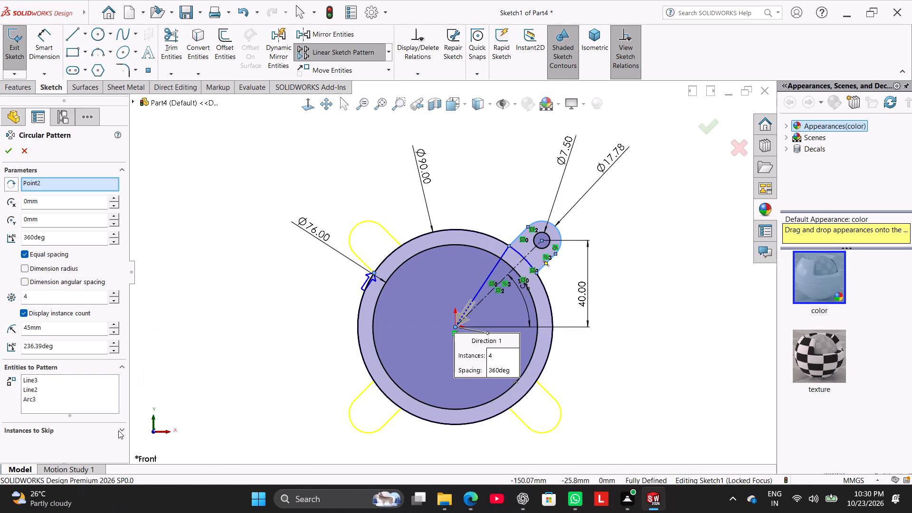
click(117, 431)
click(102, 443)
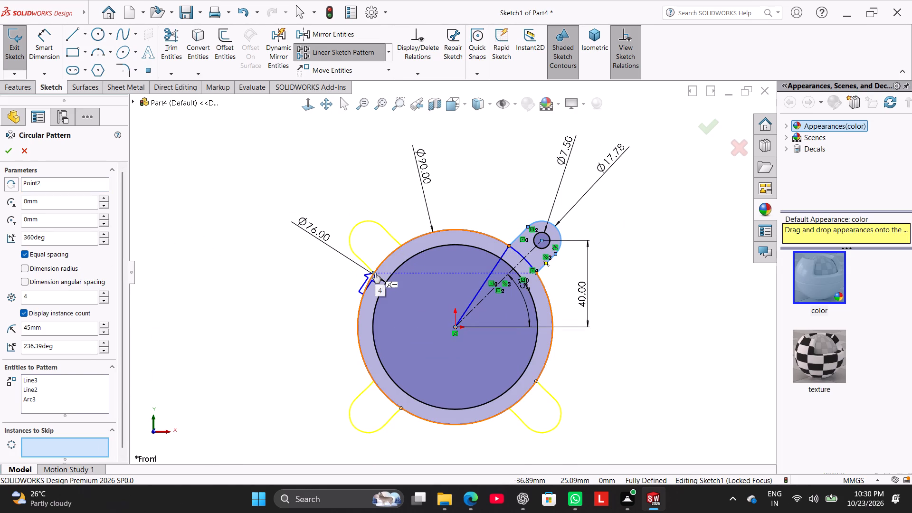
click(535, 381)
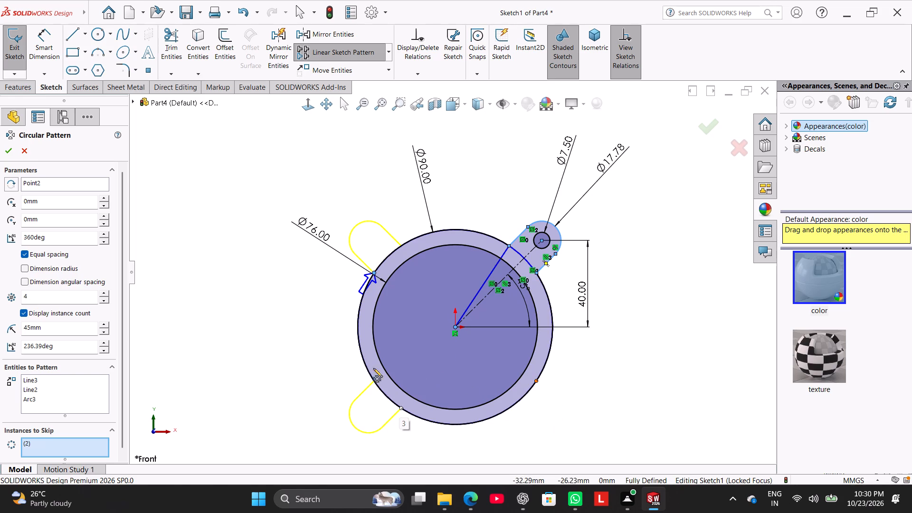
click(372, 273)
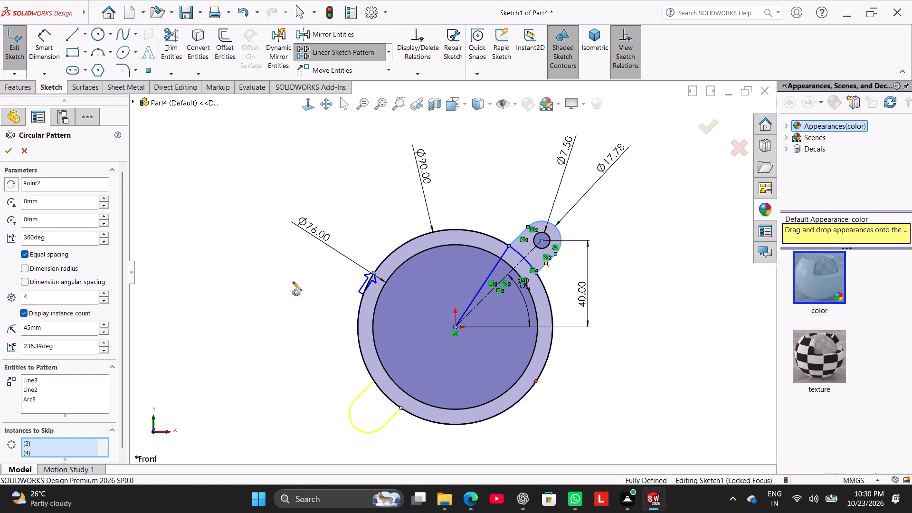
click(7, 151)
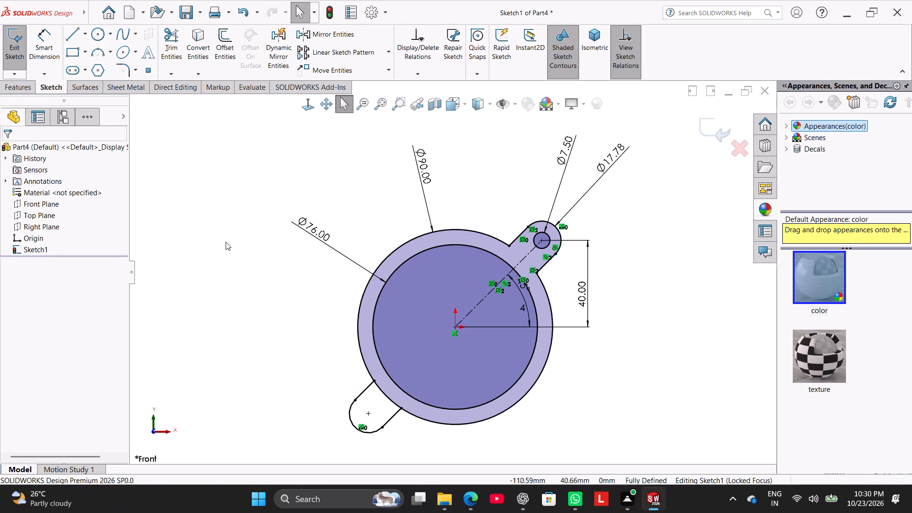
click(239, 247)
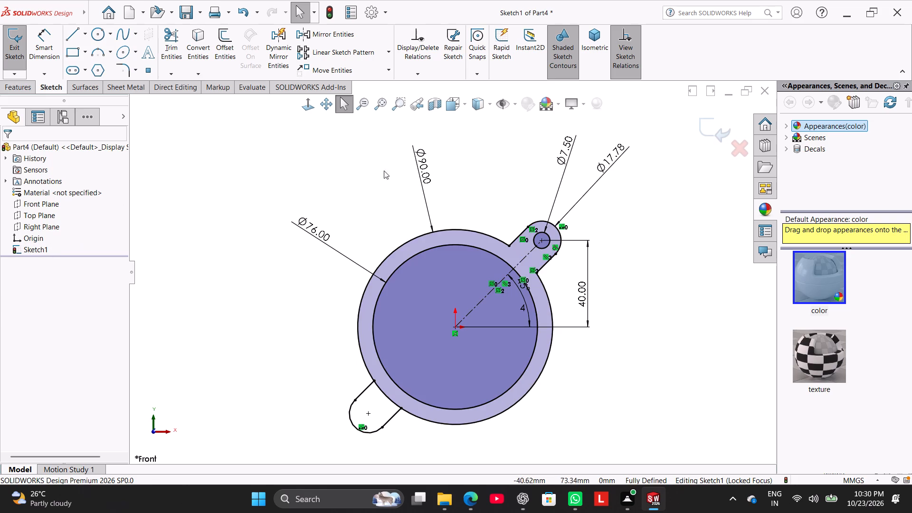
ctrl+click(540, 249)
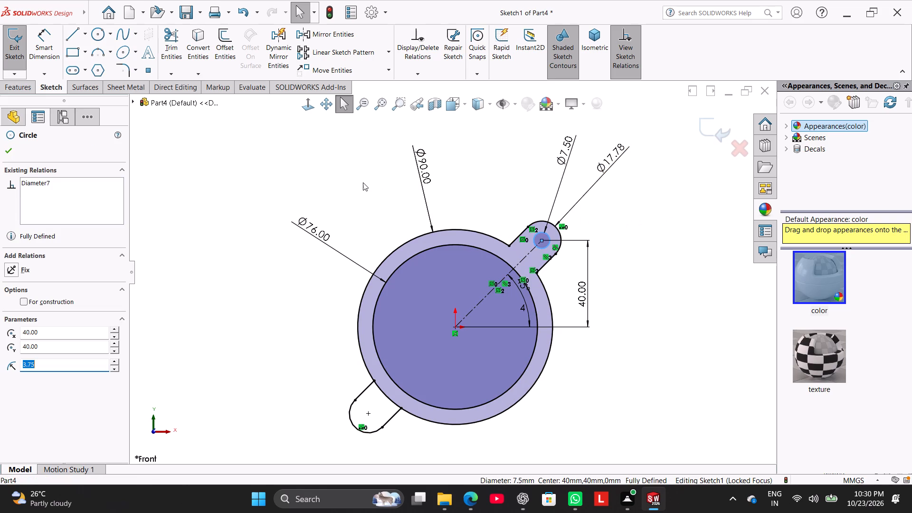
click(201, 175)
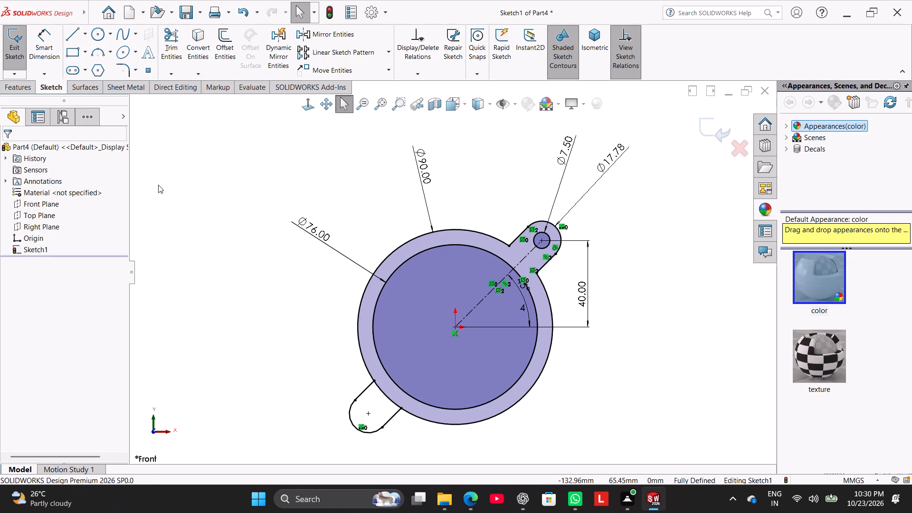
Sketch a circle about 9.3 mm in diameter centred on the arc centre of the patterned lug.
click(97, 36)
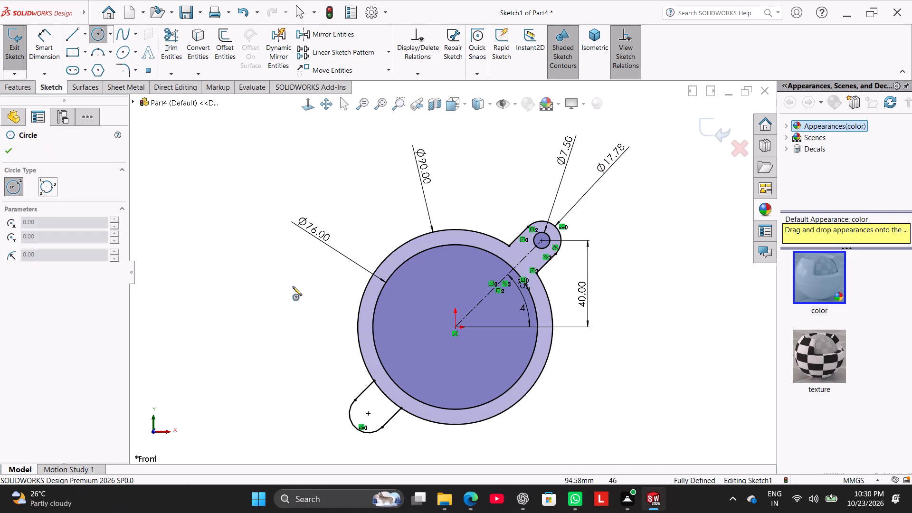
click(370, 411)
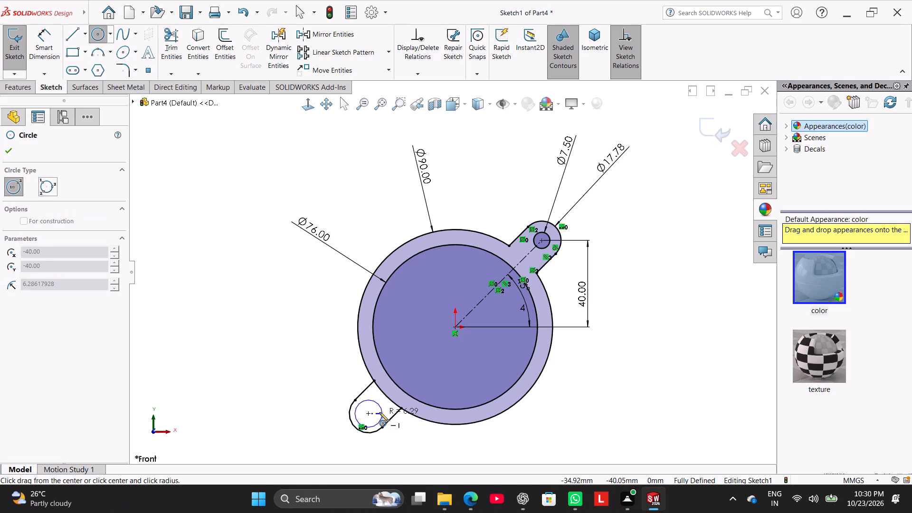
click(379, 411)
right_click(312, 364)
click(323, 371)
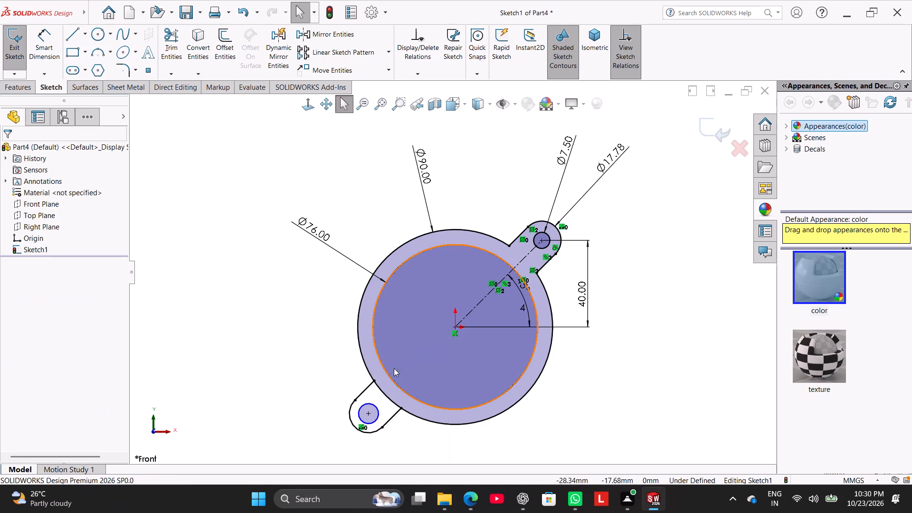
Add an equal relation between the new circle and the 7.50 mm circle in the original lug.
ctrl+click(373, 403)
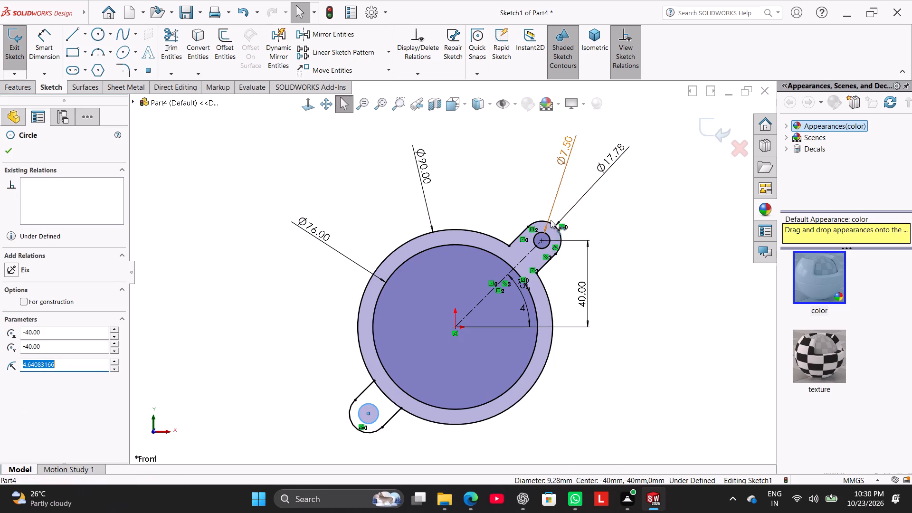
ctrl+click(543, 233)
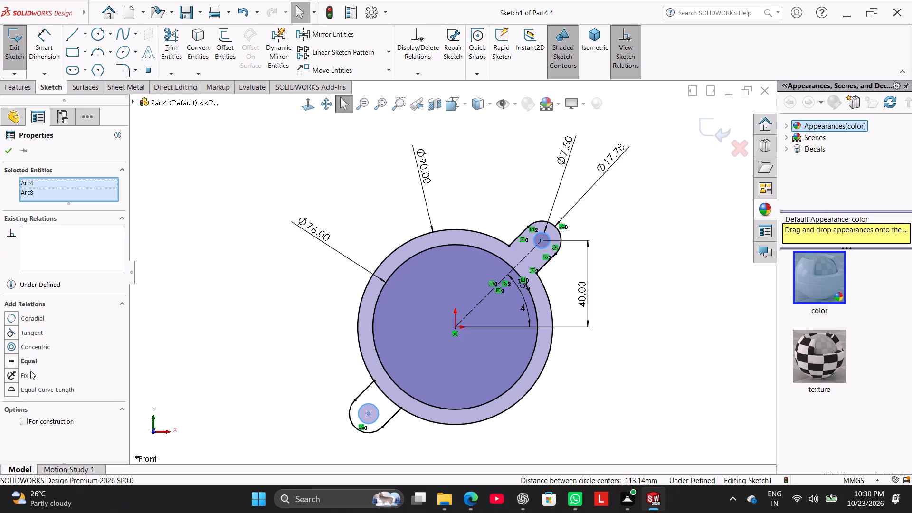
click(26, 359)
click(165, 310)
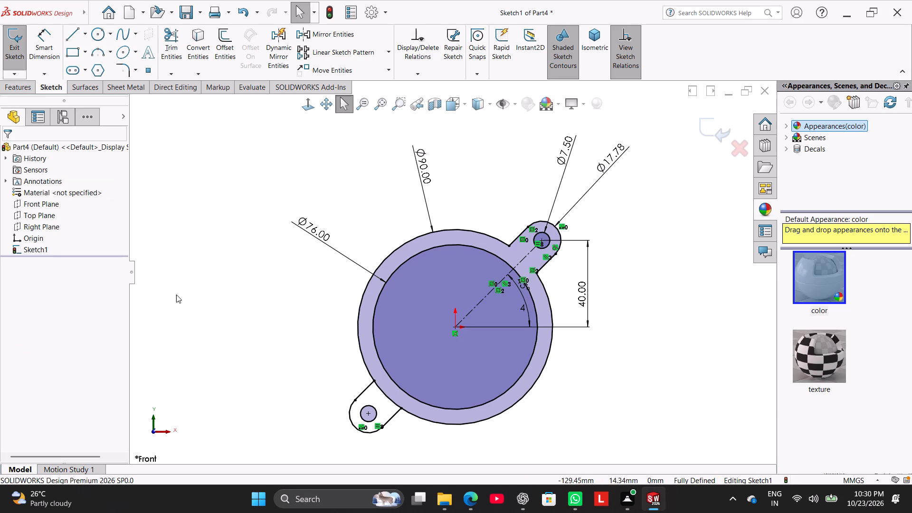
Trim the 90 mm circle's arc between the two lines of the patterned lug.
click(180, 37)
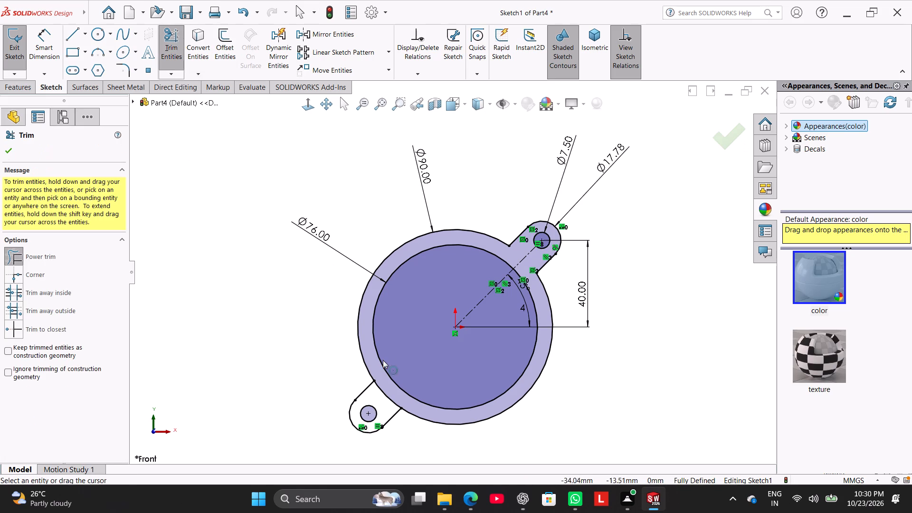
drag(388, 383, 386, 409)
right_click(249, 330)
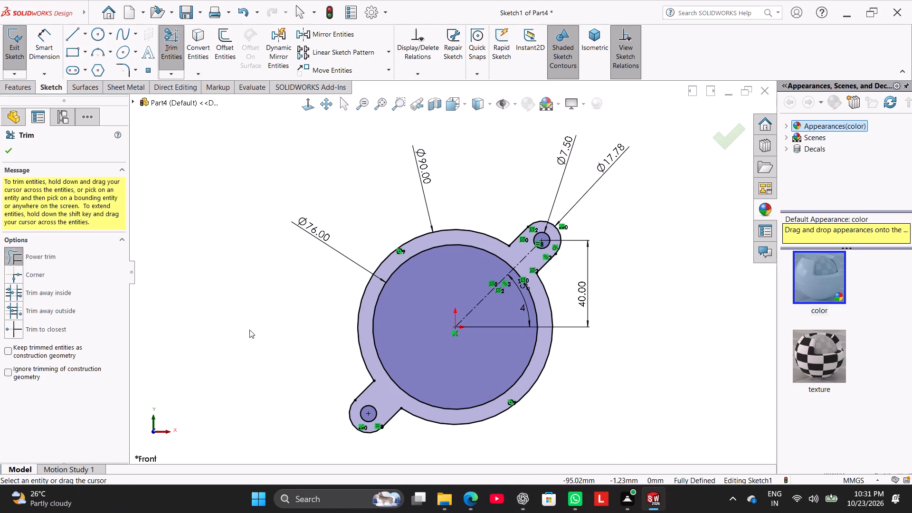
click(278, 356)
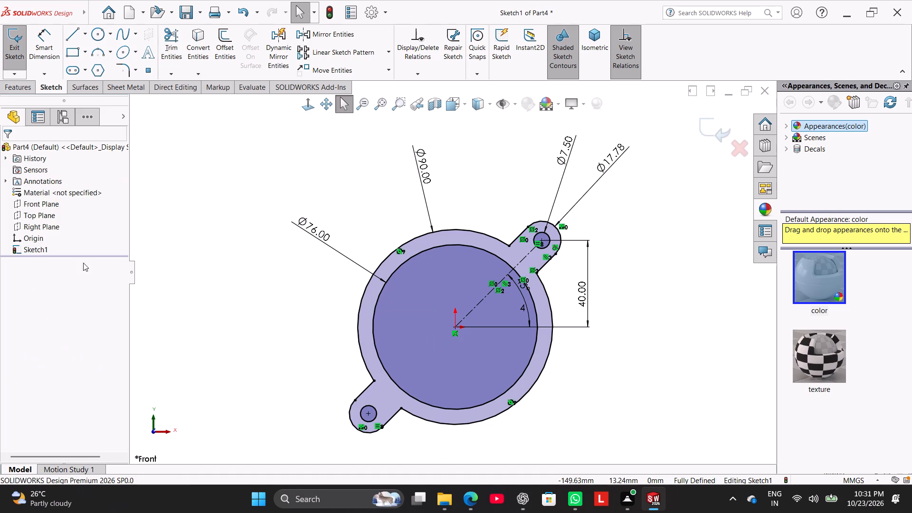
Extrude the sketch as a boss 90 mm deep using the Mid Plane end condition.
click(19, 87)
click(18, 54)
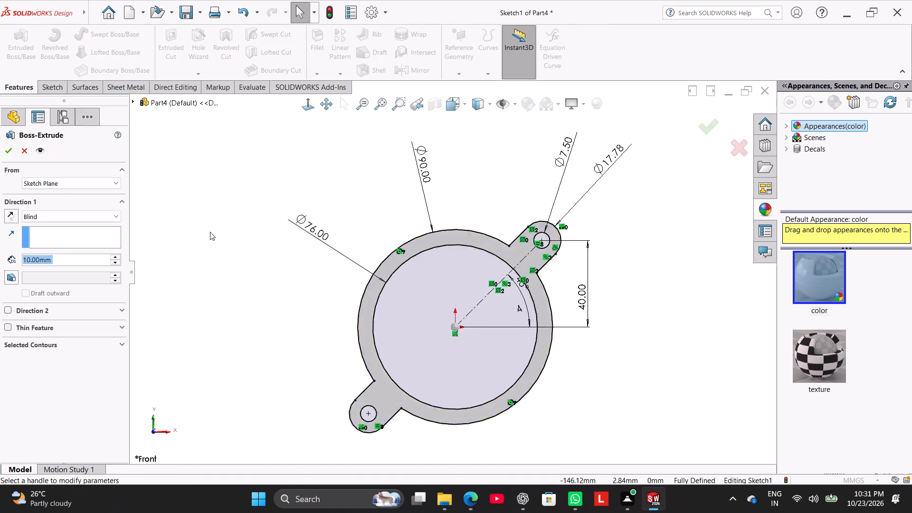
click(75, 215)
click(79, 270)
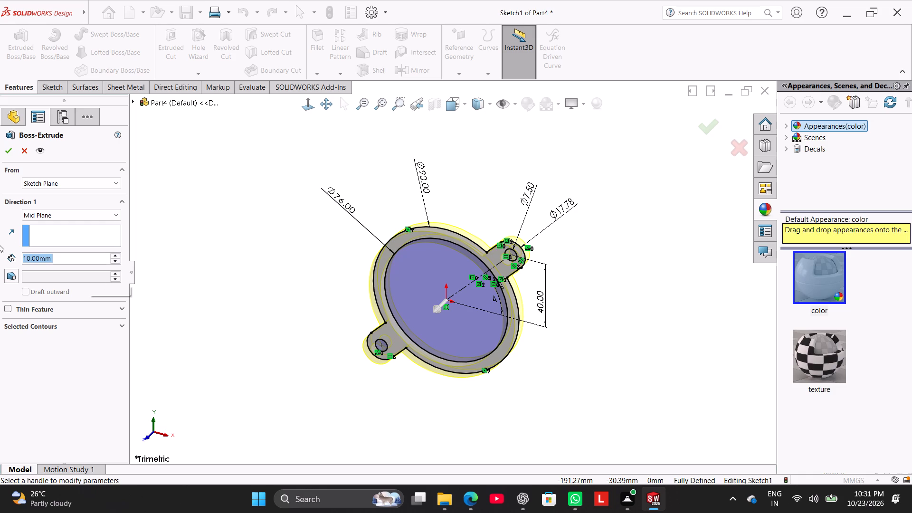
key(9)
key(0)
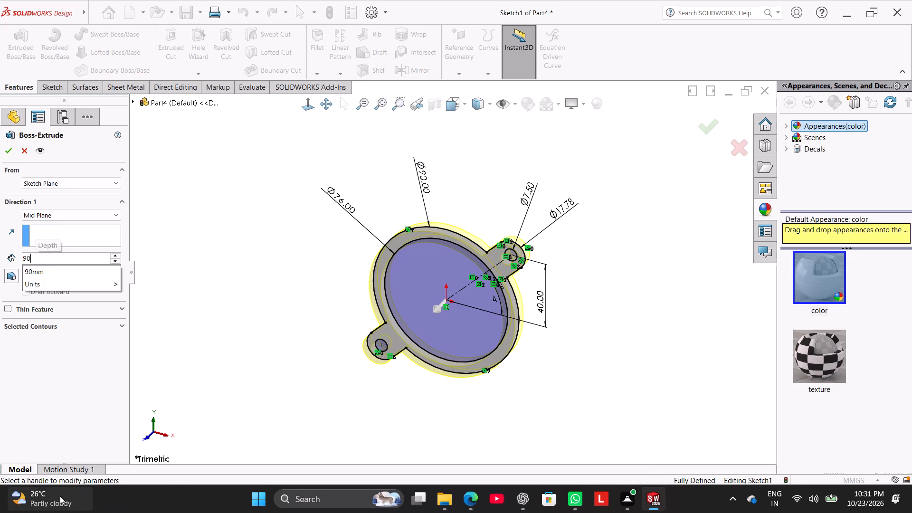
key(Return)
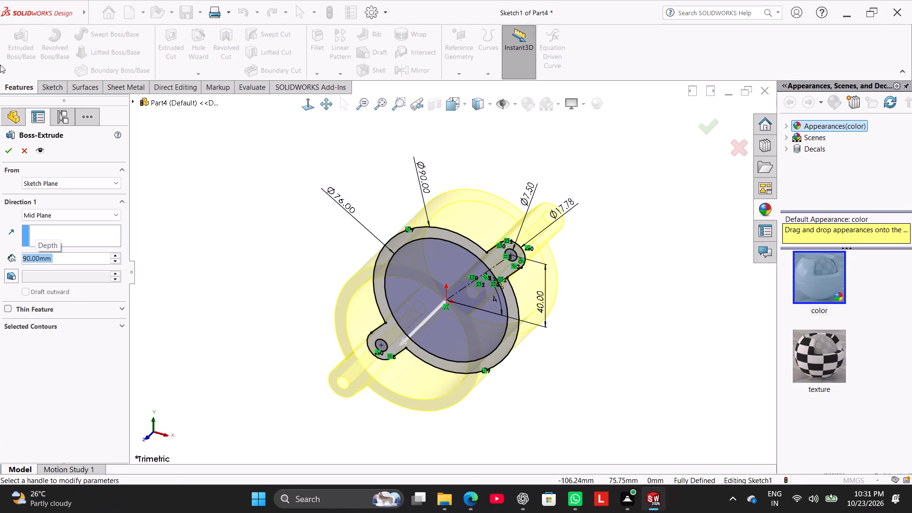
click(8, 148)
click(252, 159)
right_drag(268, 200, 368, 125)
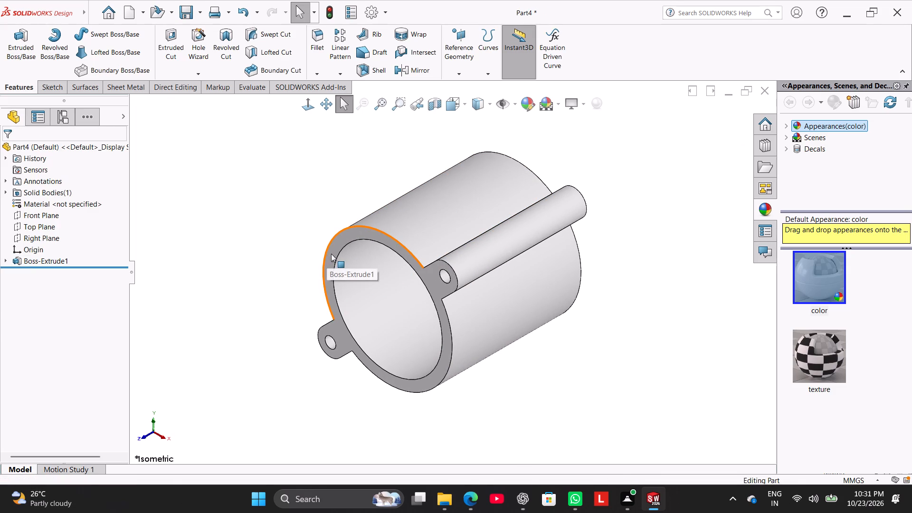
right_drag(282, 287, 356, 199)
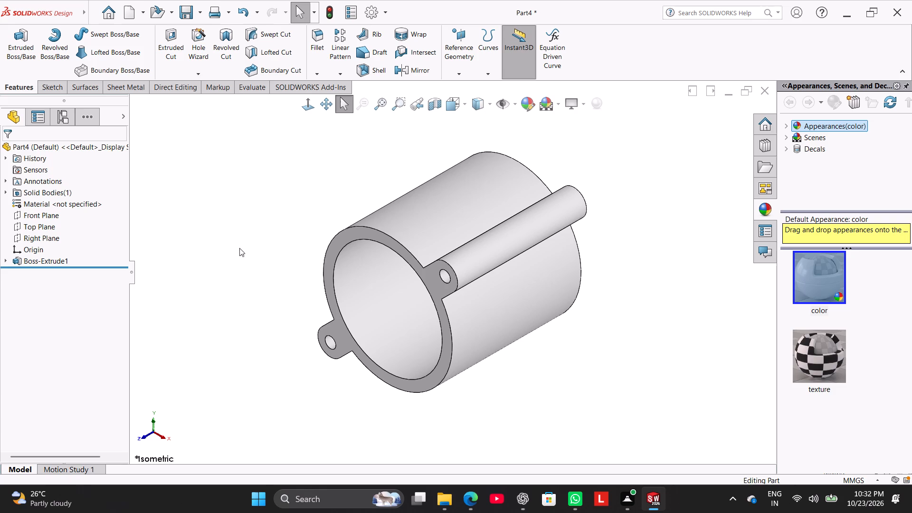
Start a sketch on the Front Plane and draw a corner rectangle about 103 × 66 mm with its bottom edge level with the origin.
click(47, 211)
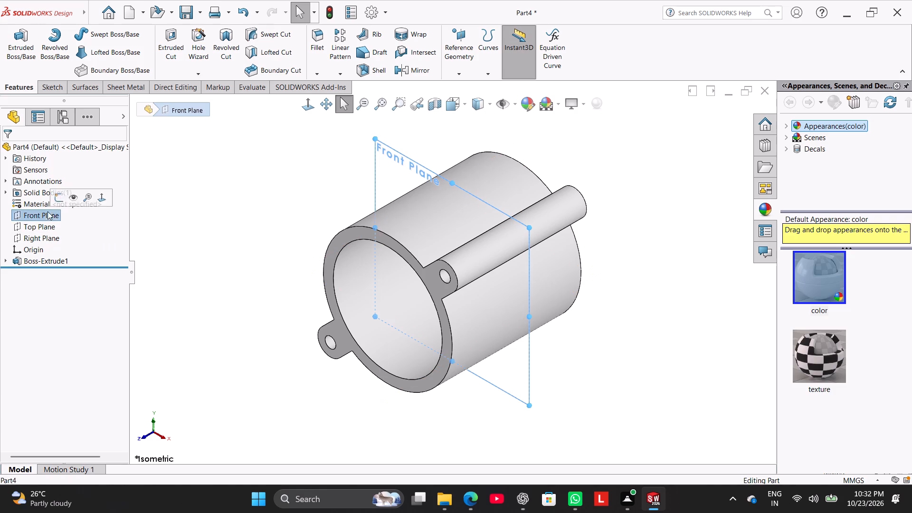
click(58, 199)
click(179, 211)
scroll(443, 269, up, 2)
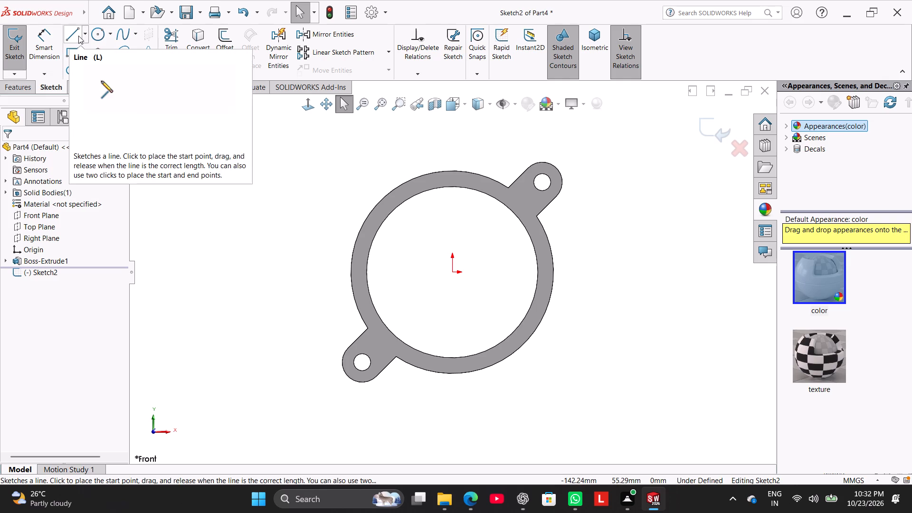
click(74, 51)
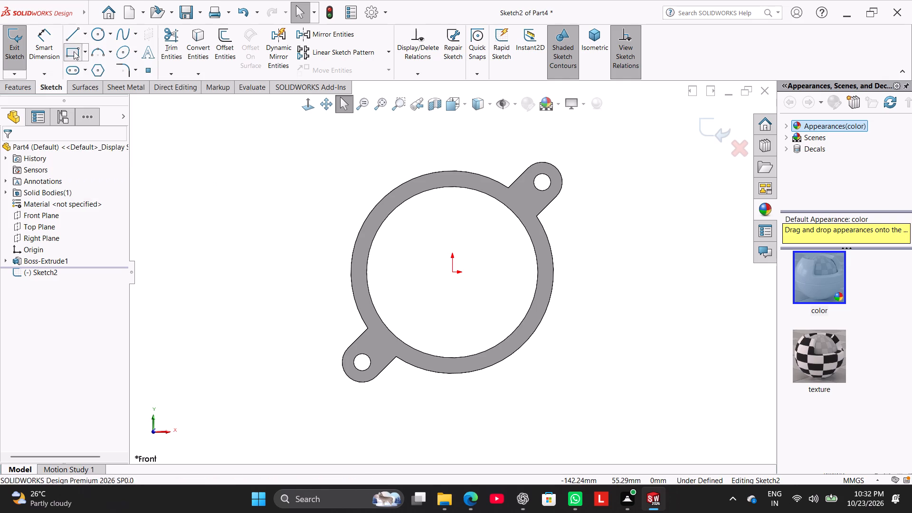
click(338, 270)
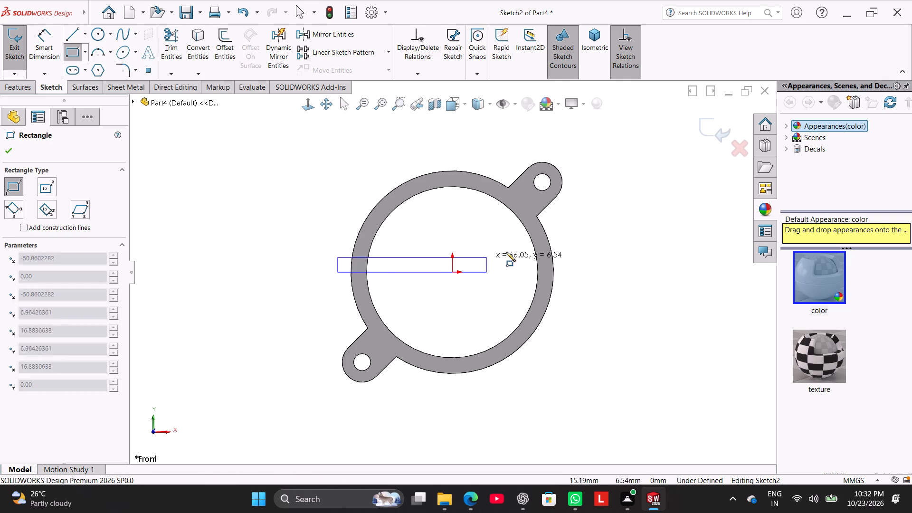
click(570, 124)
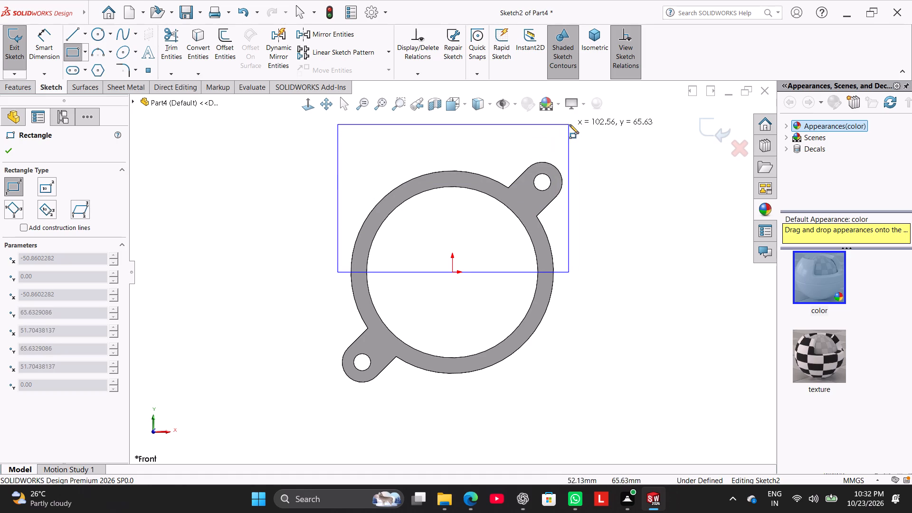
right_click(617, 138)
click(634, 146)
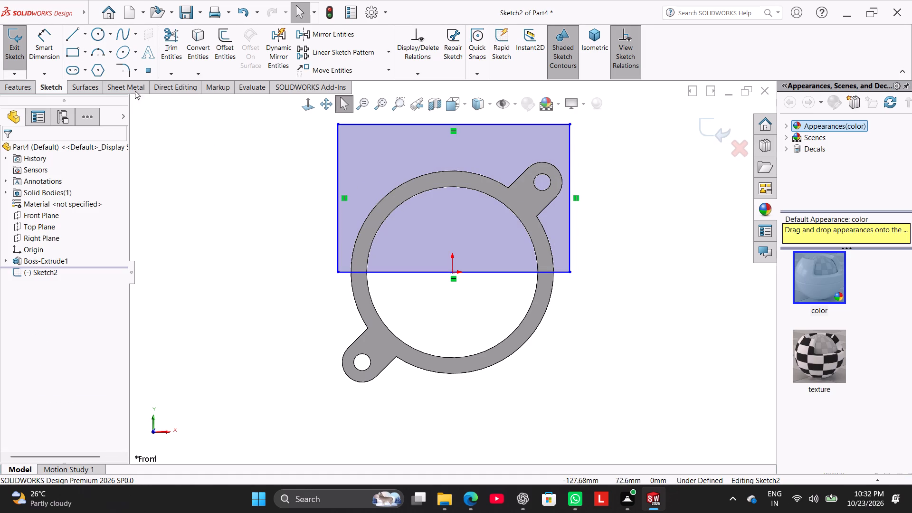
Dimension the rectangle's top edge to a width of 90 mm.
click(44, 51)
scroll(456, 175, up, 2)
click(456, 168)
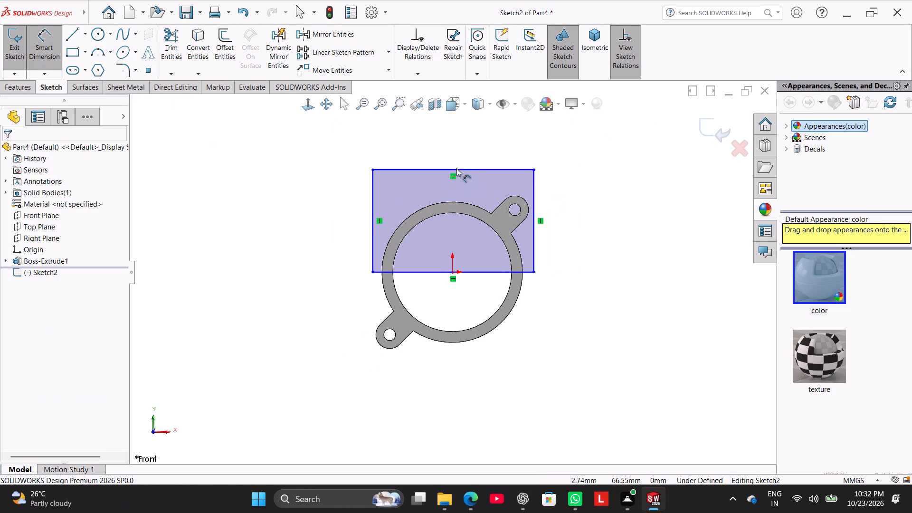
click(456, 139)
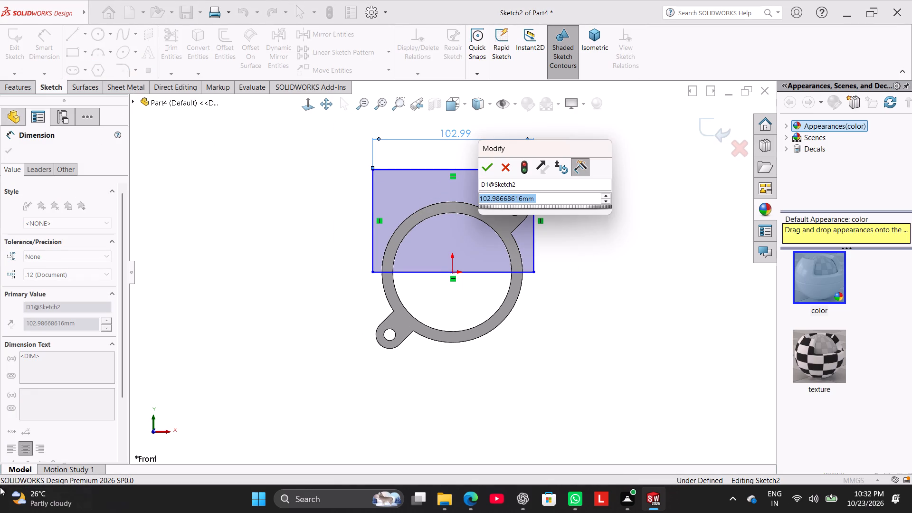
key(9)
key(0)
key(Return)
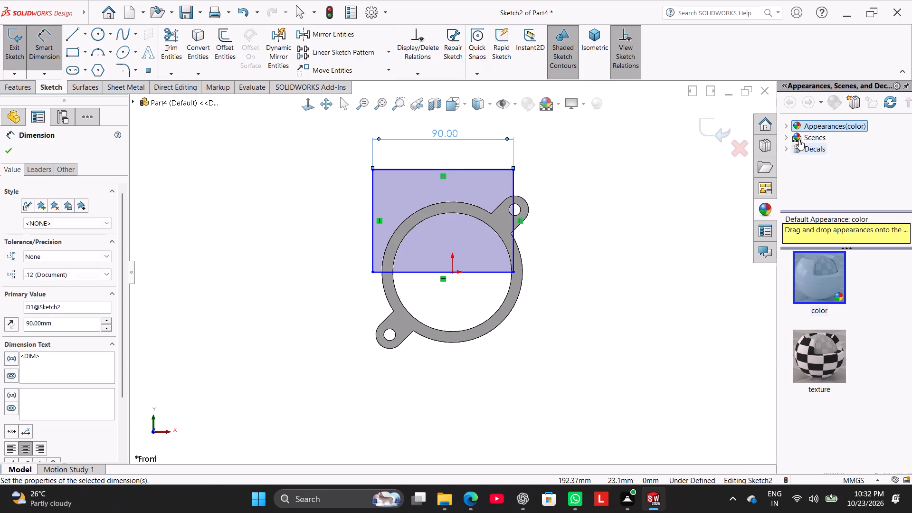
scroll(570, 242, down, 2)
right_click(536, 247)
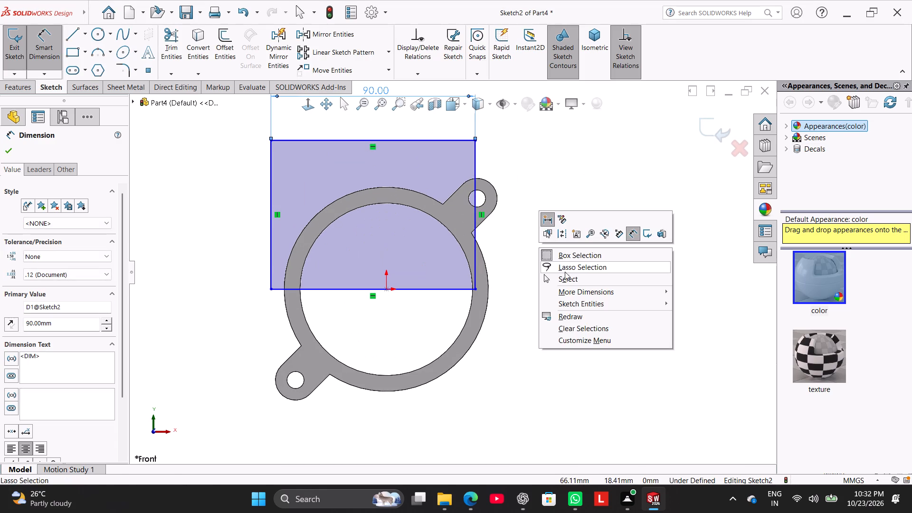
click(568, 275)
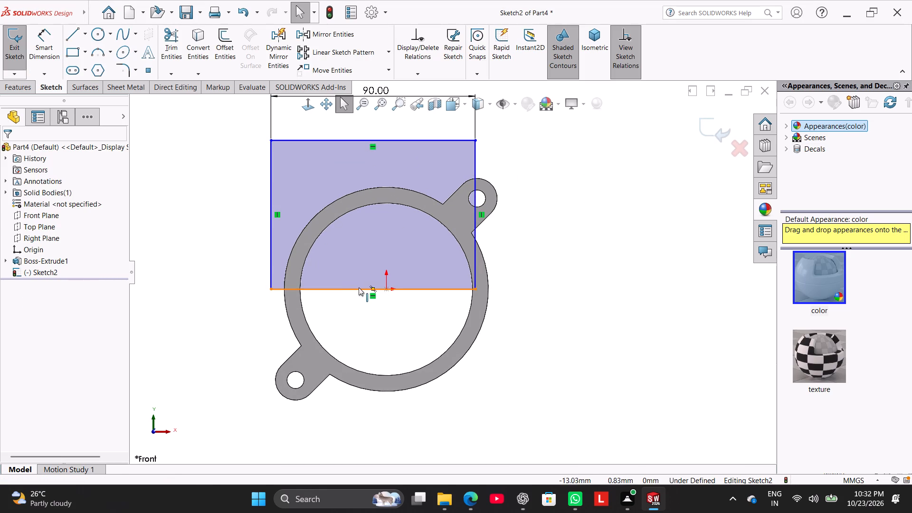
Make the midpoint of the rectangle's bottom edge coincident with the origin.
ctrl+click(373, 287)
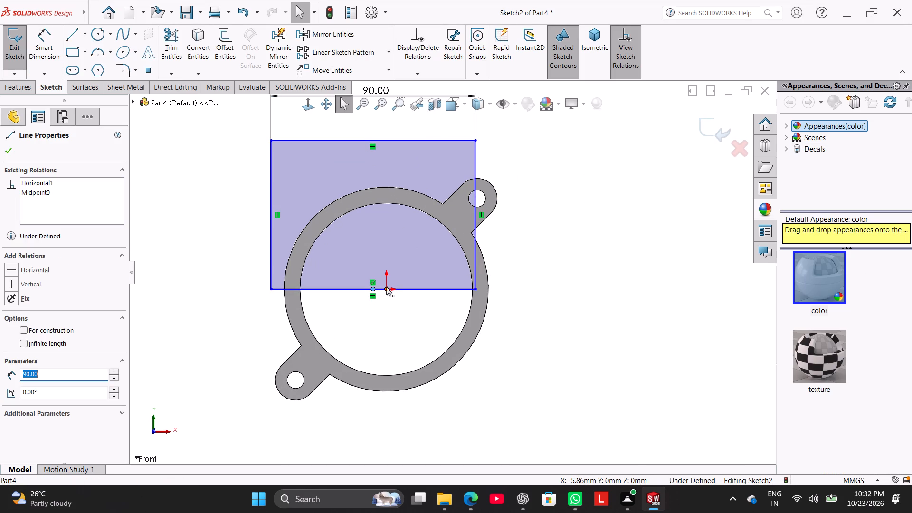
ctrl+click(386, 287)
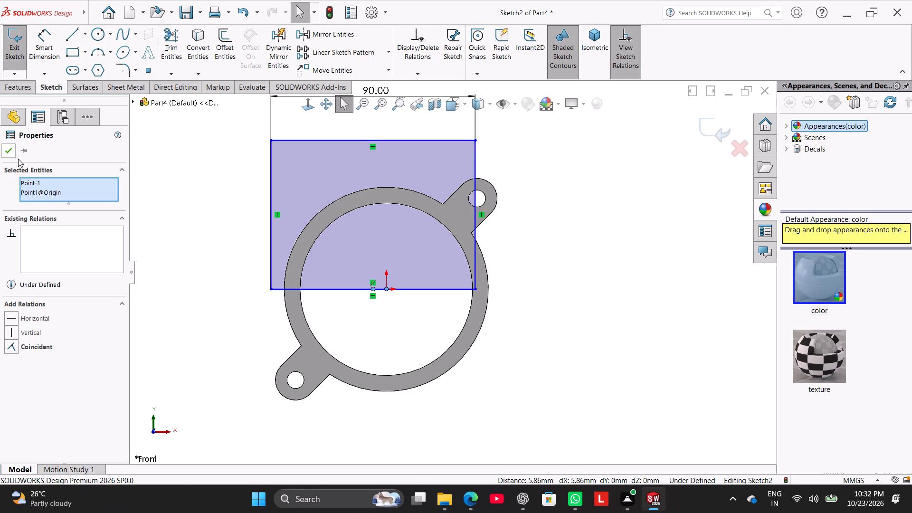
click(37, 344)
click(144, 307)
Dimension the rectangle's vertical side to a height of 60 mm.
scroll(393, 172, up, 1)
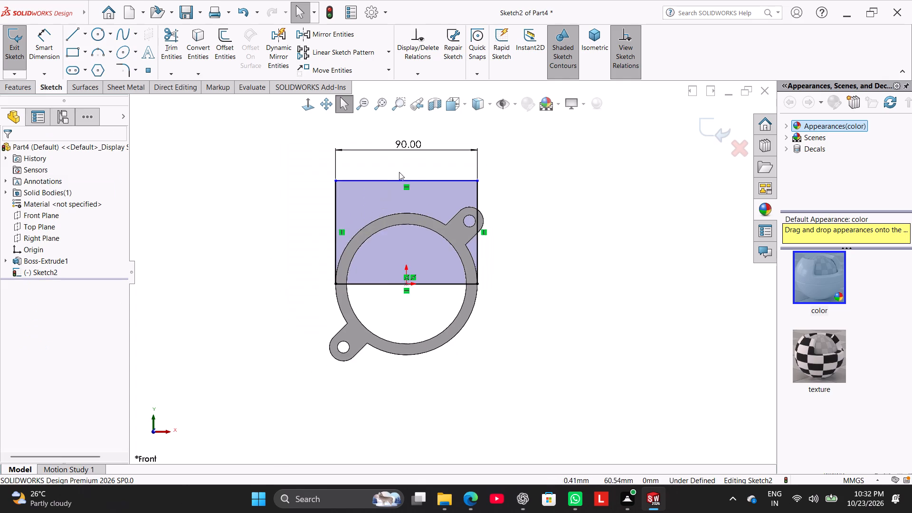
scroll(399, 172, up, 2)
click(51, 49)
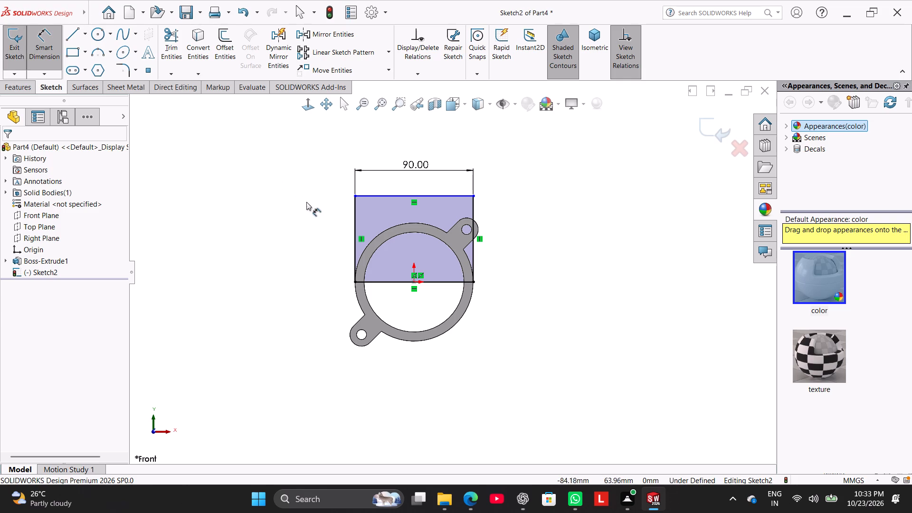
click(353, 233)
click(320, 236)
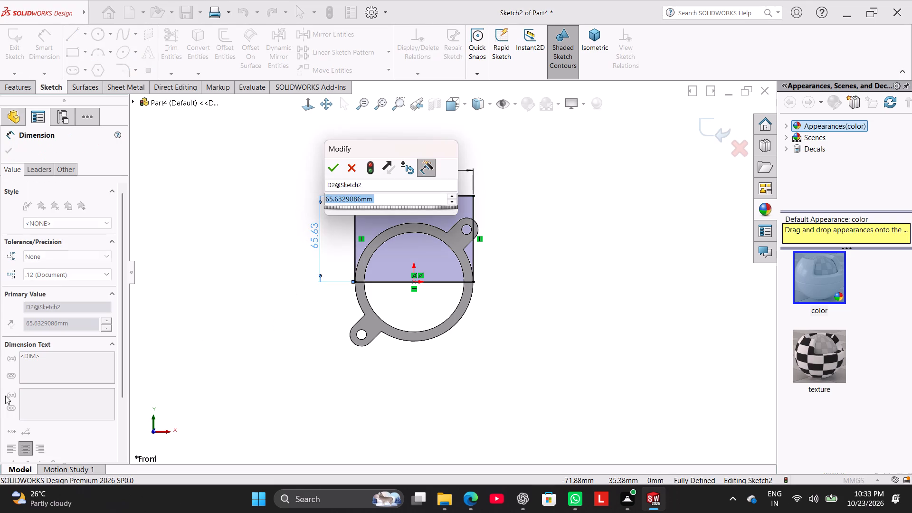
key(6)
key(0)
key(Return)
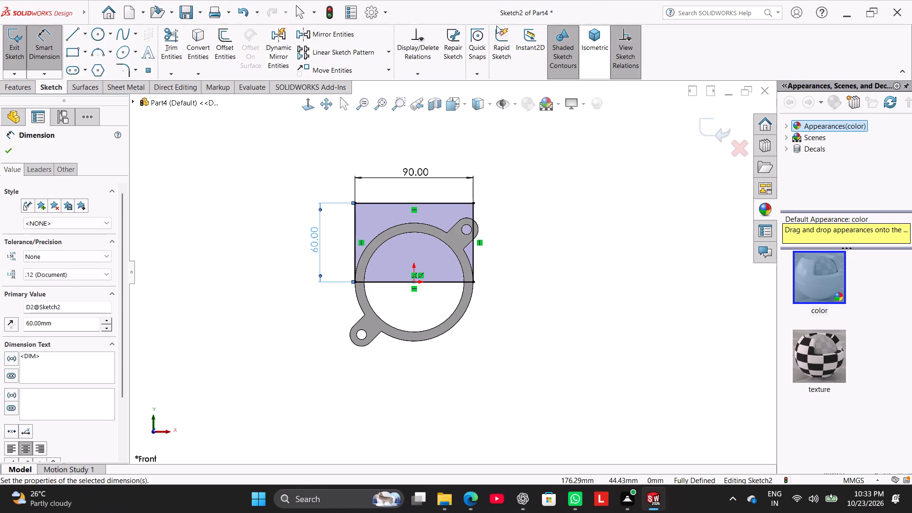
Convert the ring's inner circular edge into a sketch entity.
click(194, 39)
click(397, 235)
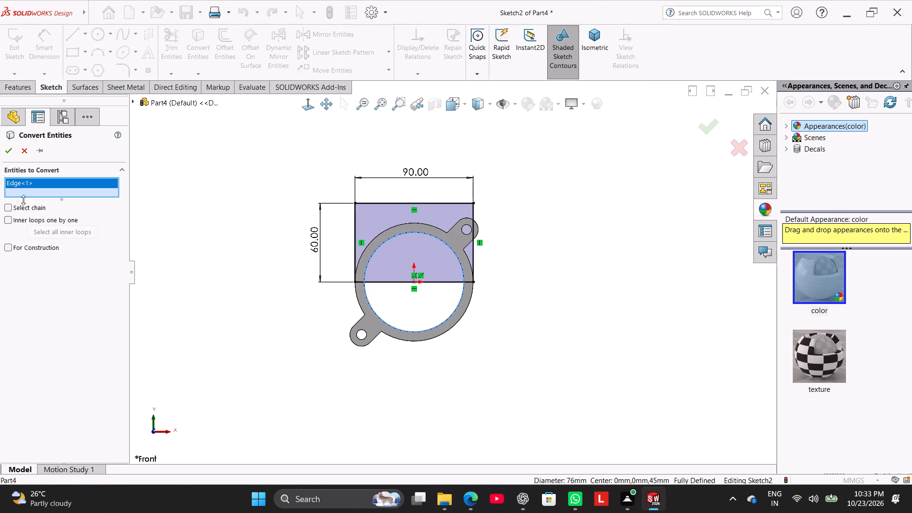
click(7, 152)
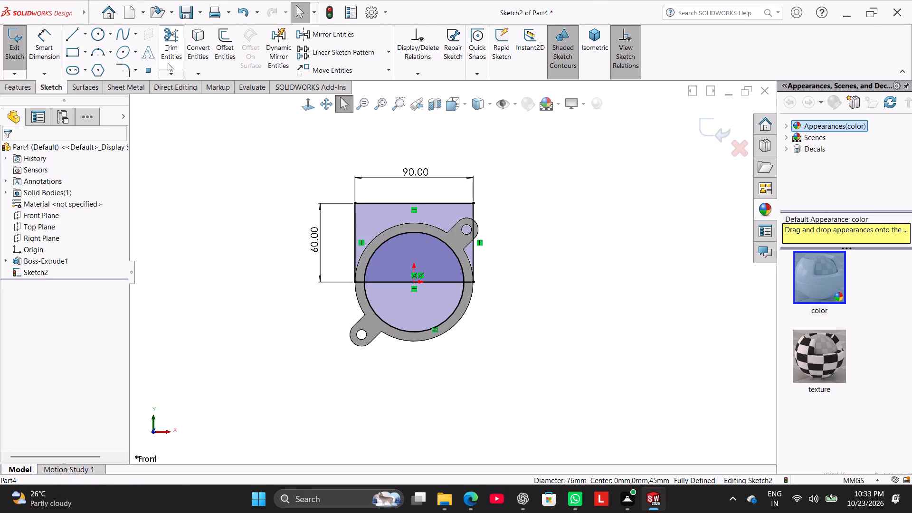
Trim away the lower half of the converted circle and the part of the rectangle's bottom edge inside it.
click(166, 49)
drag(407, 367, 393, 269)
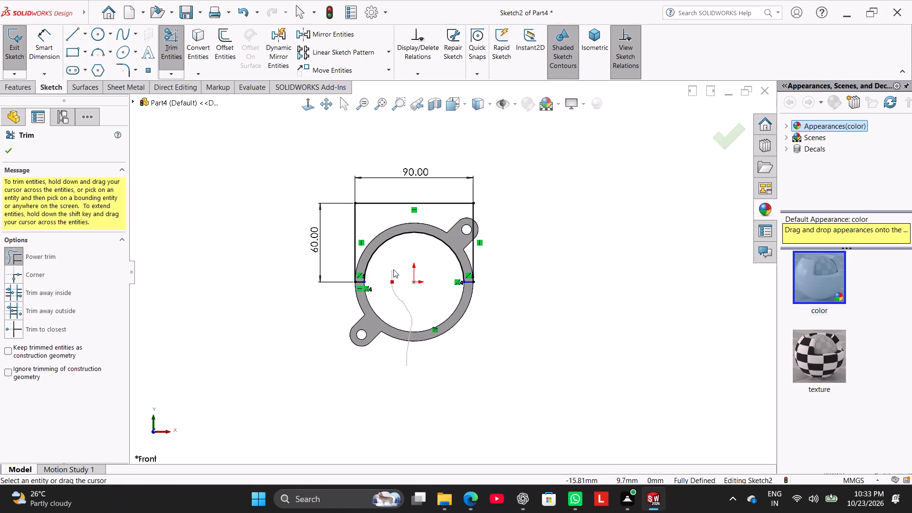
drag(393, 269, 394, 269)
right_drag(222, 260, 228, 262)
click(259, 289)
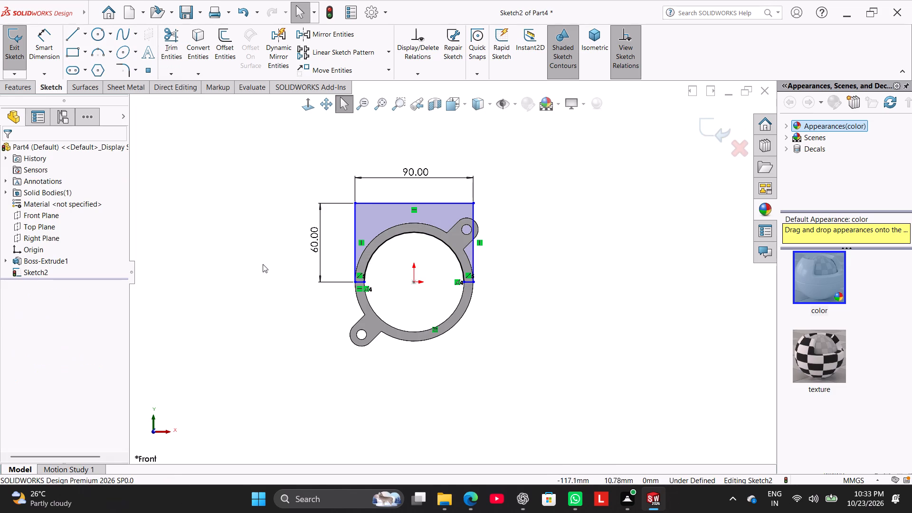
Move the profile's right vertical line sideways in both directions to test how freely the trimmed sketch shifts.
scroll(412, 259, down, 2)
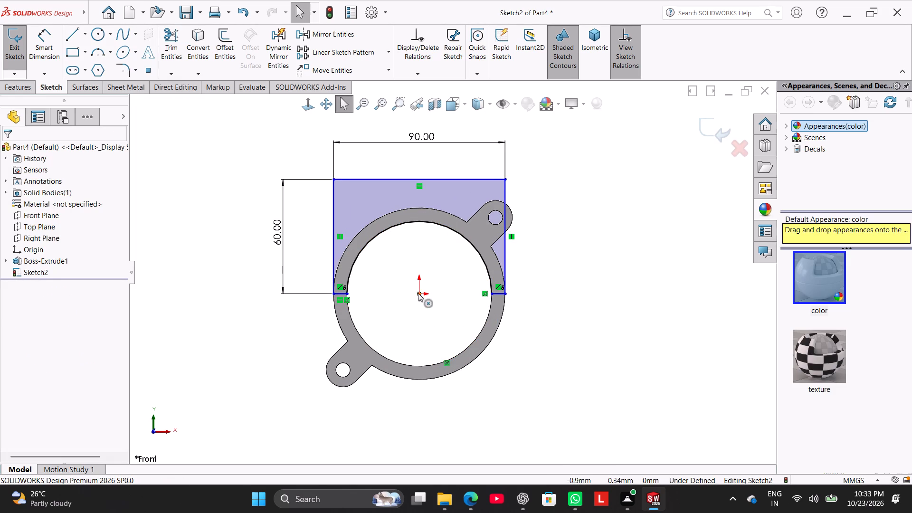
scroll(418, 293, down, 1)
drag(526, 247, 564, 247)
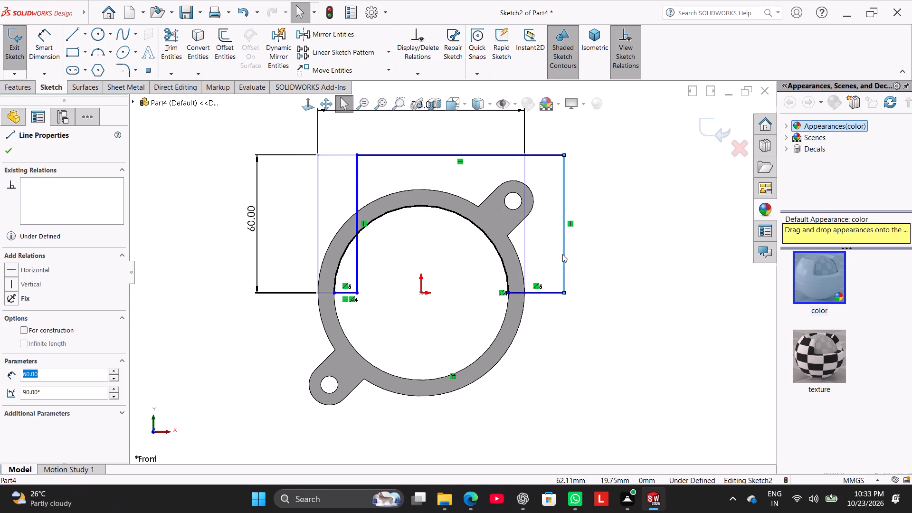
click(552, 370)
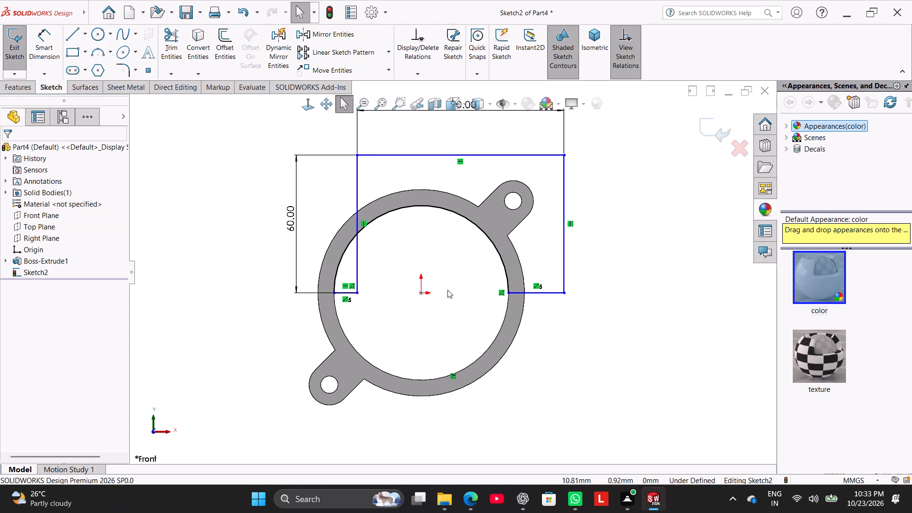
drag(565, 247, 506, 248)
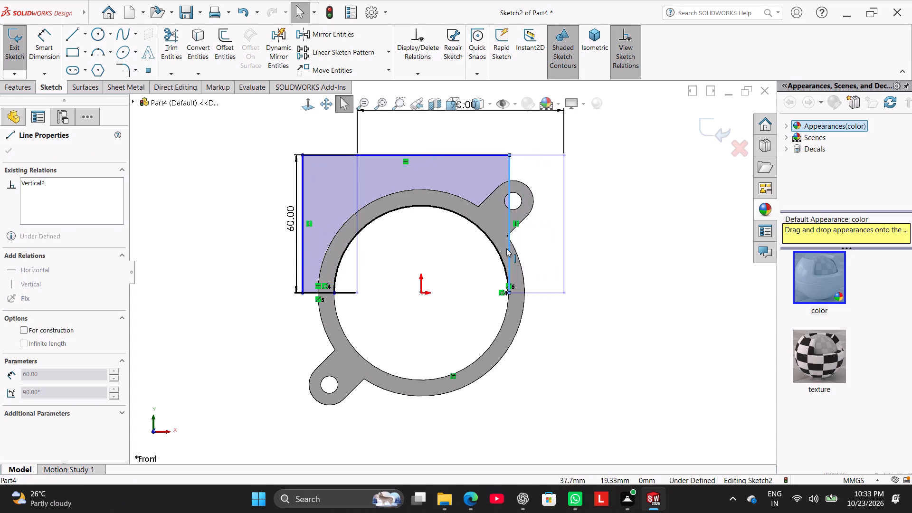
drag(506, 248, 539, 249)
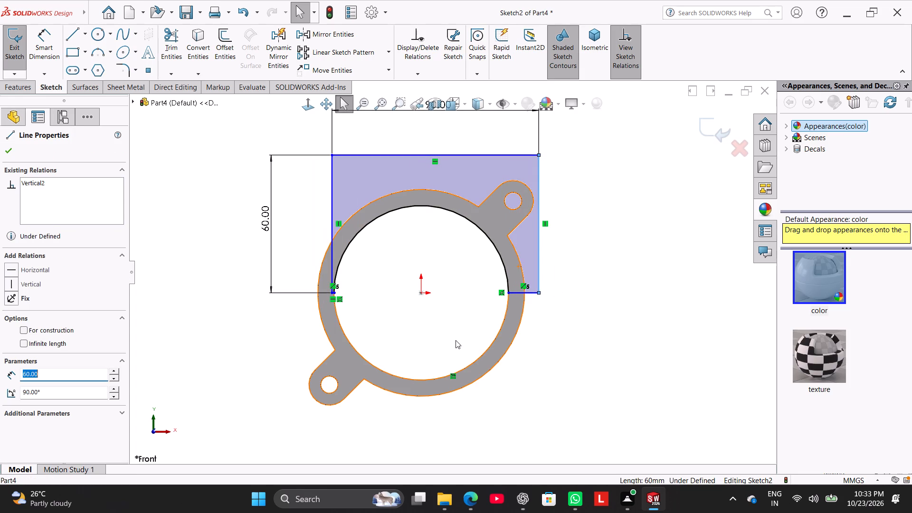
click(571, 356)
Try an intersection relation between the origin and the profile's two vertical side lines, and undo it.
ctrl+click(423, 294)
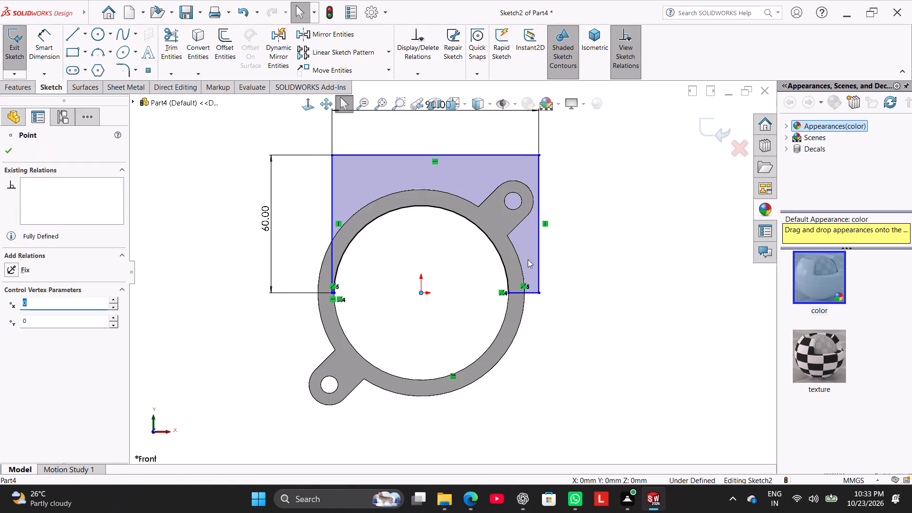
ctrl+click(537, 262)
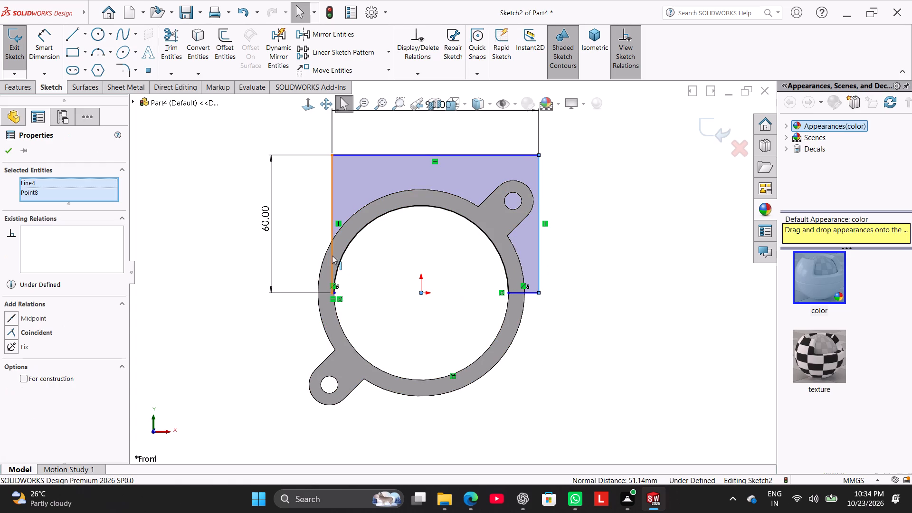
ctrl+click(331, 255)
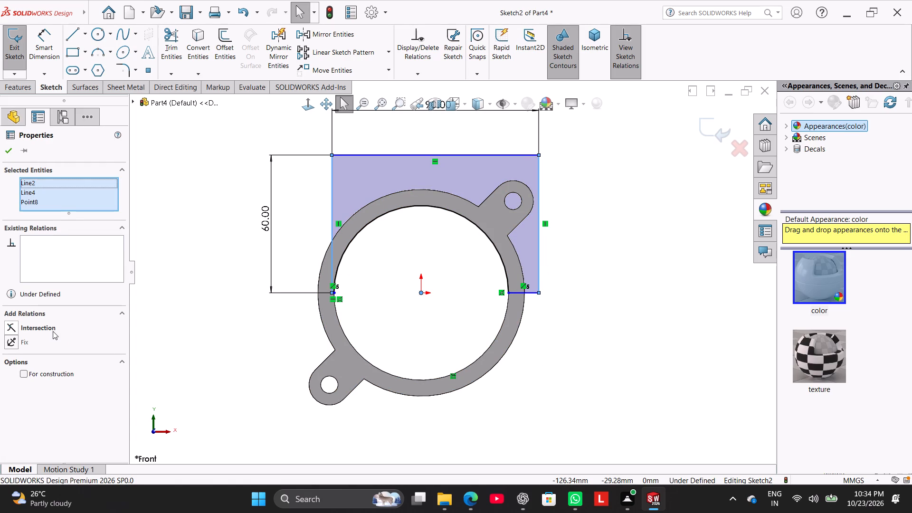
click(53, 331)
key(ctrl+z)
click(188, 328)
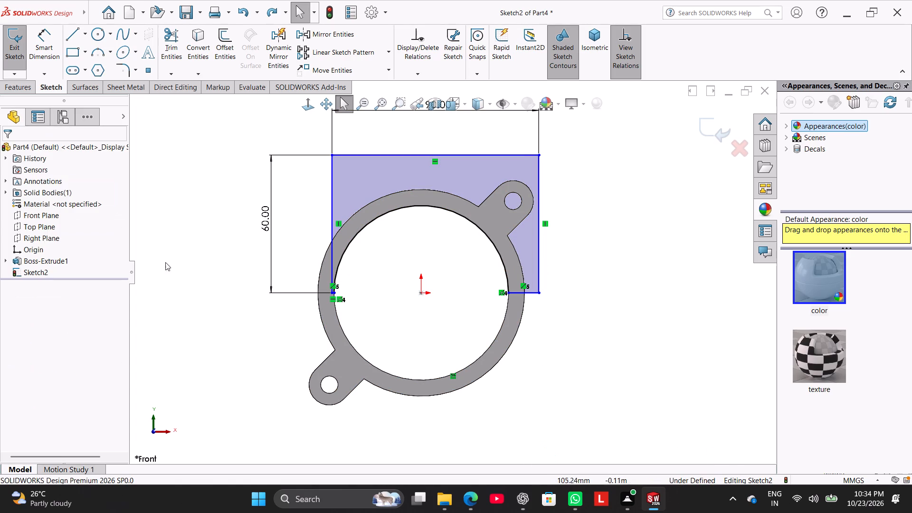
Sketch a vertical centerline about 38 mm long from the origin up to the top of the converted arc.
click(87, 36)
click(97, 64)
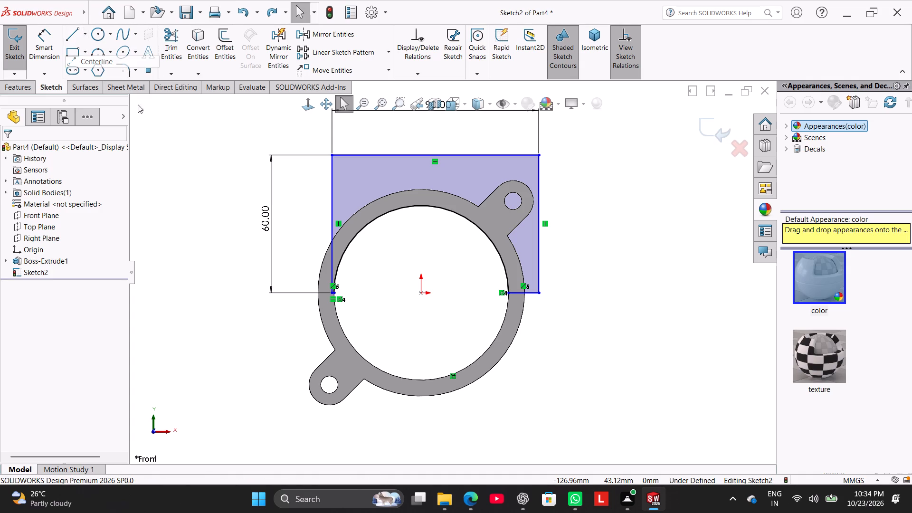
click(419, 293)
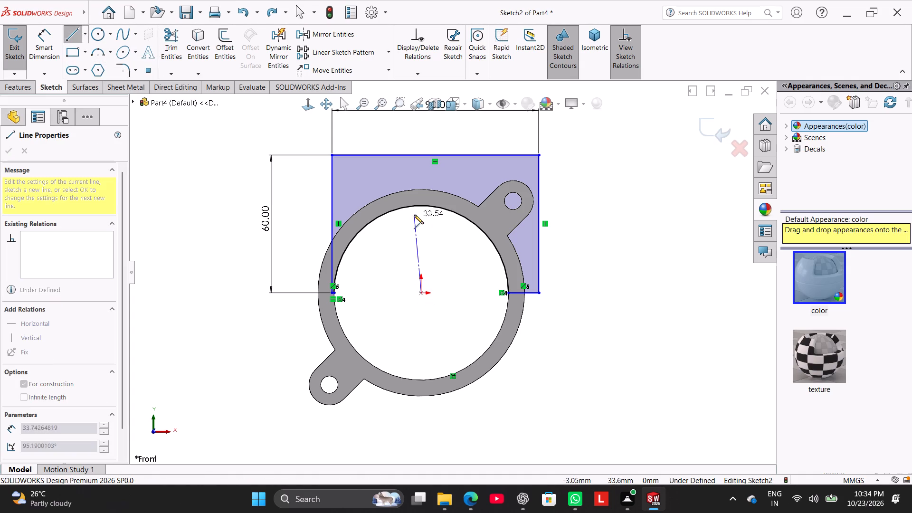
click(422, 204)
right_click(408, 237)
click(414, 244)
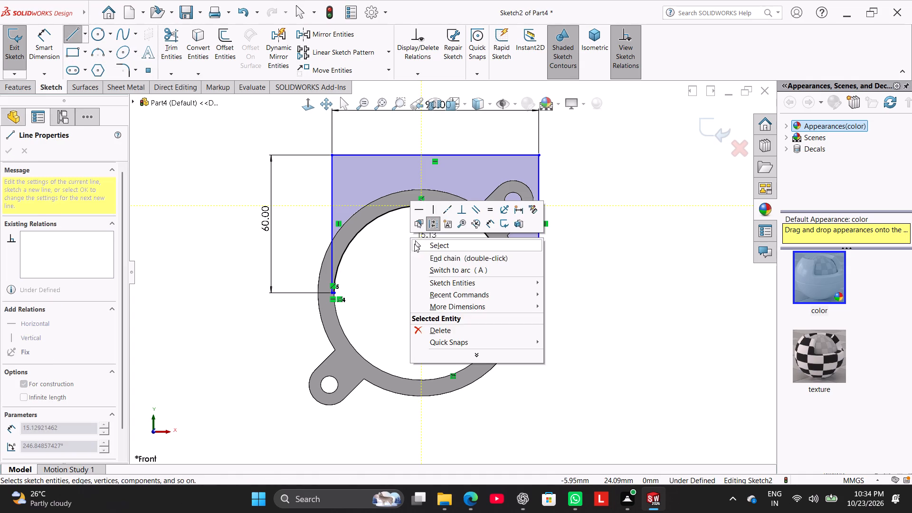
Make the block profile's two vertical side lines symmetric about the vertical centerline through the origin.
ctrl+click(539, 244)
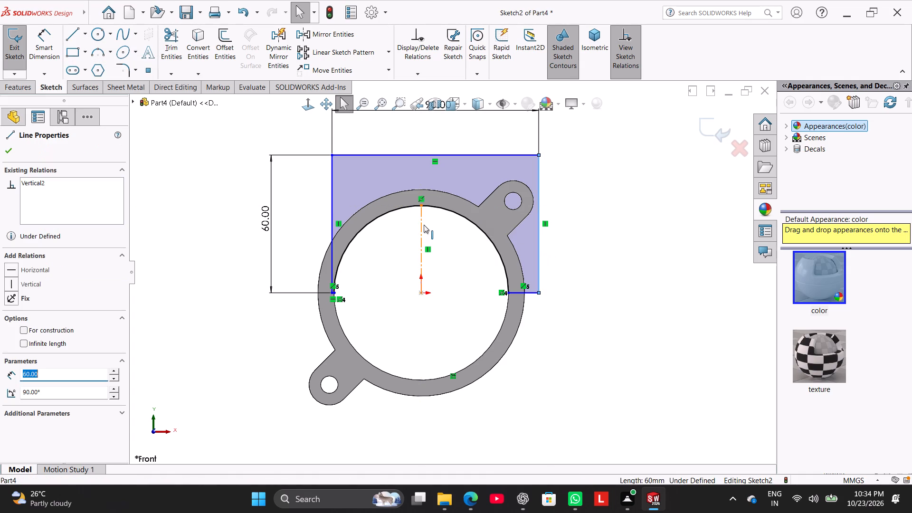
ctrl+click(423, 225)
ctrl+click(334, 253)
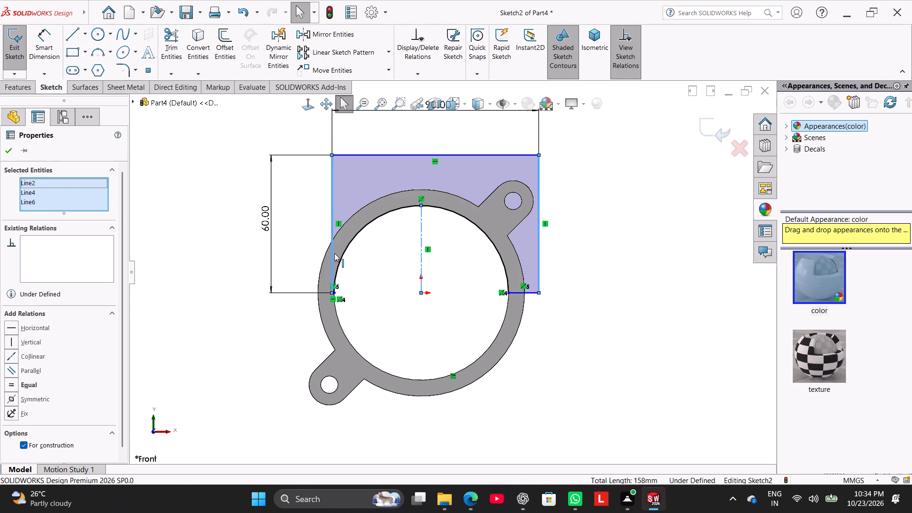
right_click(187, 214)
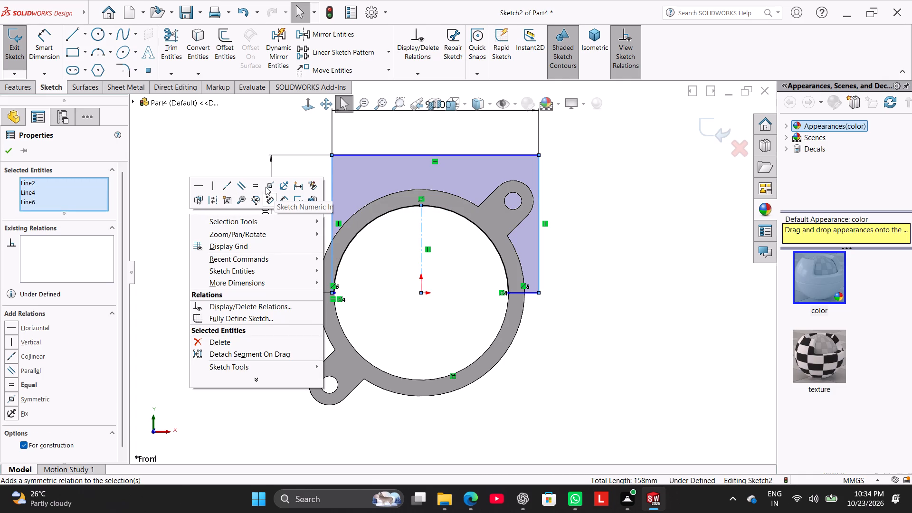
click(267, 186)
click(224, 142)
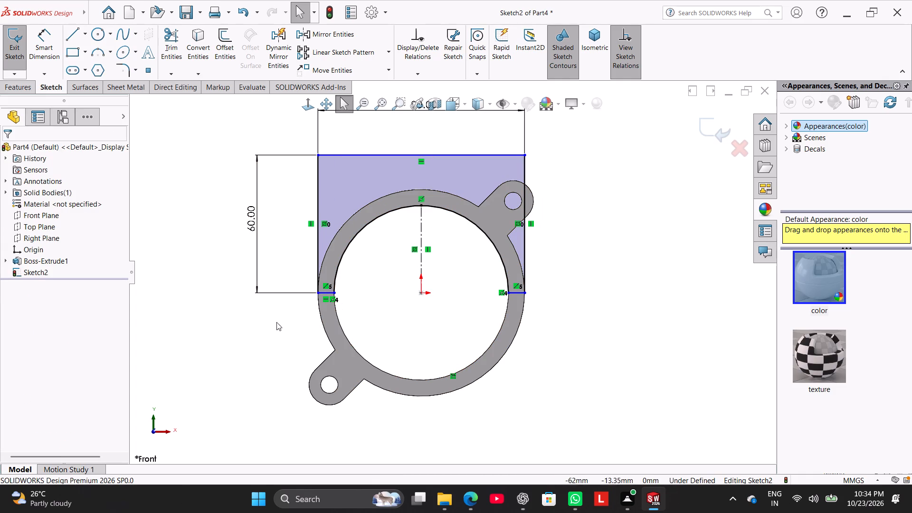
Add a coincident relation between the origin and the short bottom line at the left end of the block profile.
ctrl+click(420, 294)
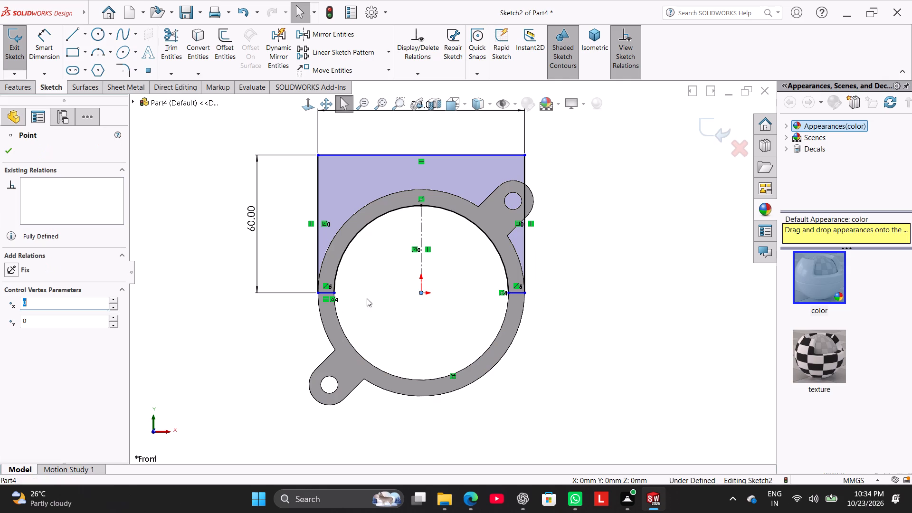
ctrl+click(325, 294)
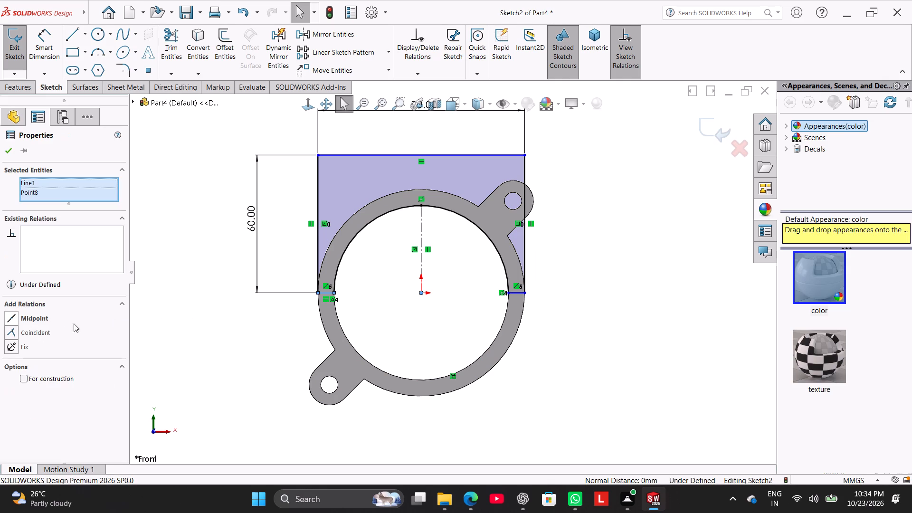
click(34, 330)
click(164, 304)
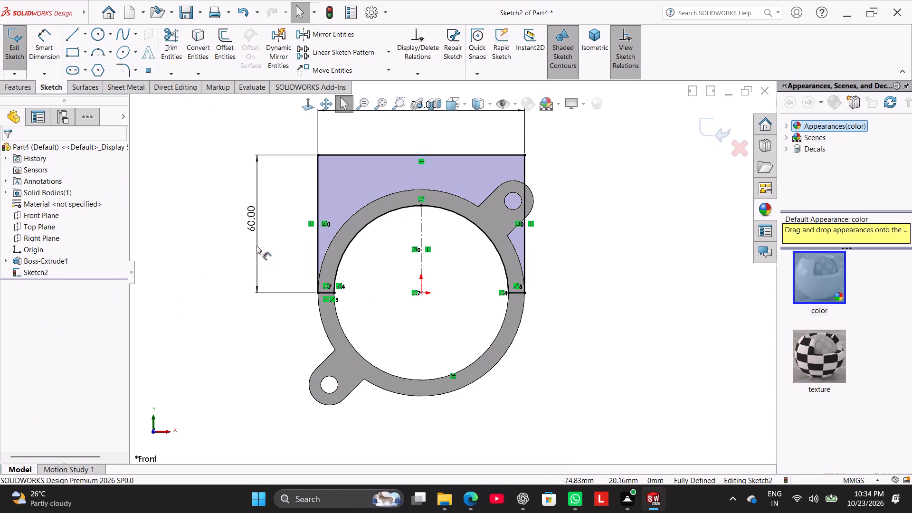
Start a boss extrusion of the block profile around the ring.
scroll(267, 252, up, 2)
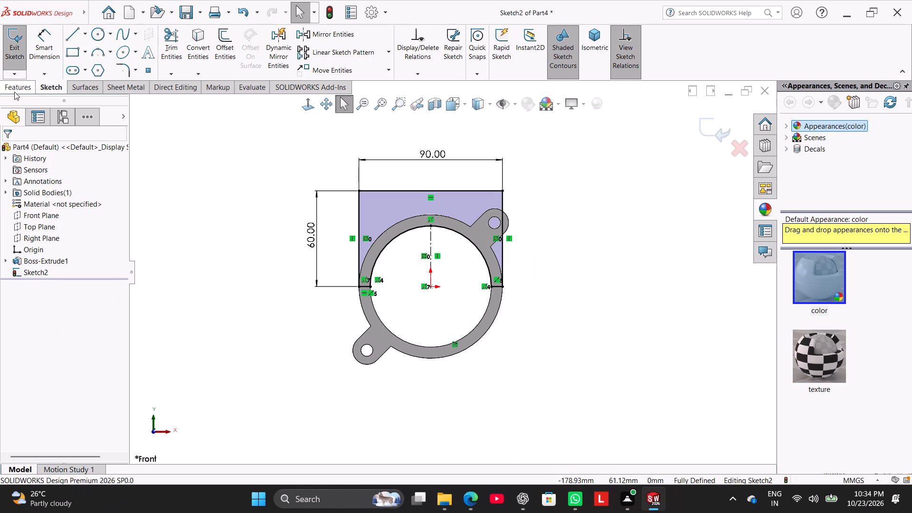
click(14, 92)
click(12, 61)
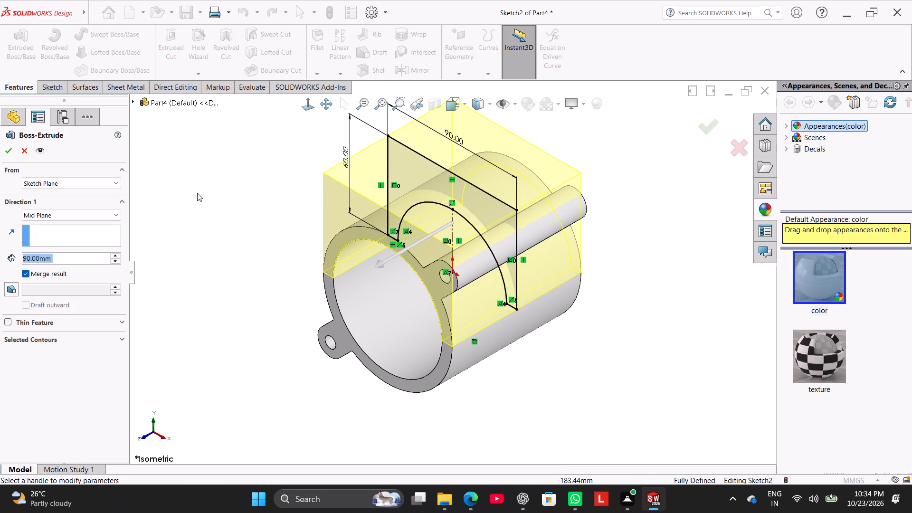
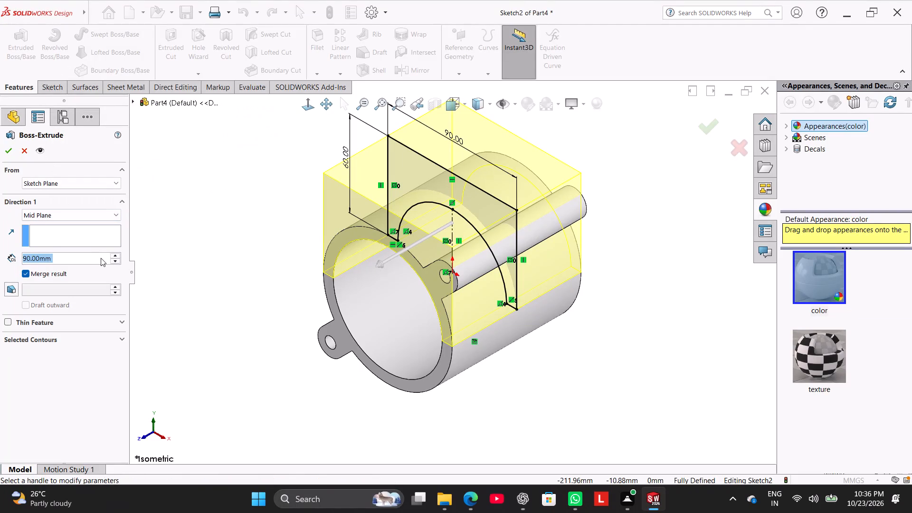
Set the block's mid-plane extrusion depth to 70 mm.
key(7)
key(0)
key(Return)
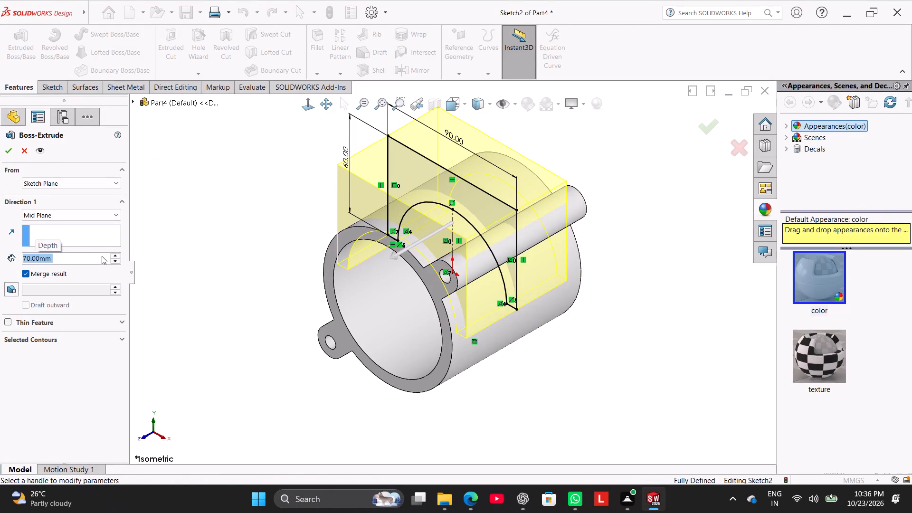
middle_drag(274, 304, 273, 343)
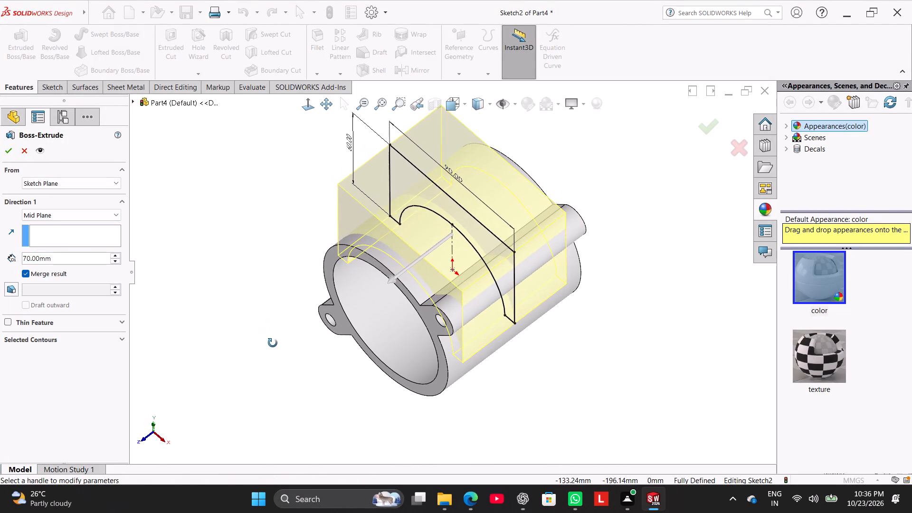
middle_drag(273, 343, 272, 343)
Set the block's mid-plane extrusion depth to 65 mm and complete the boss extrusion merged with the ring.
double_click(98, 261)
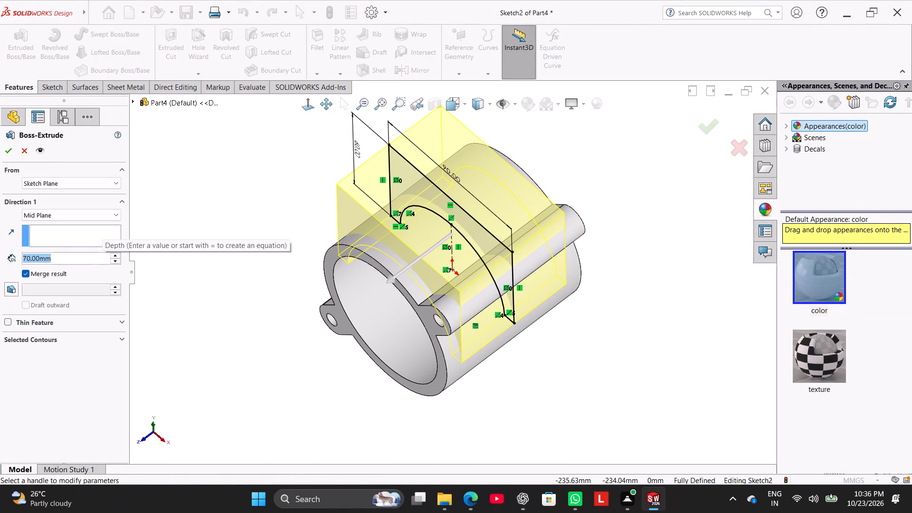
key(6)
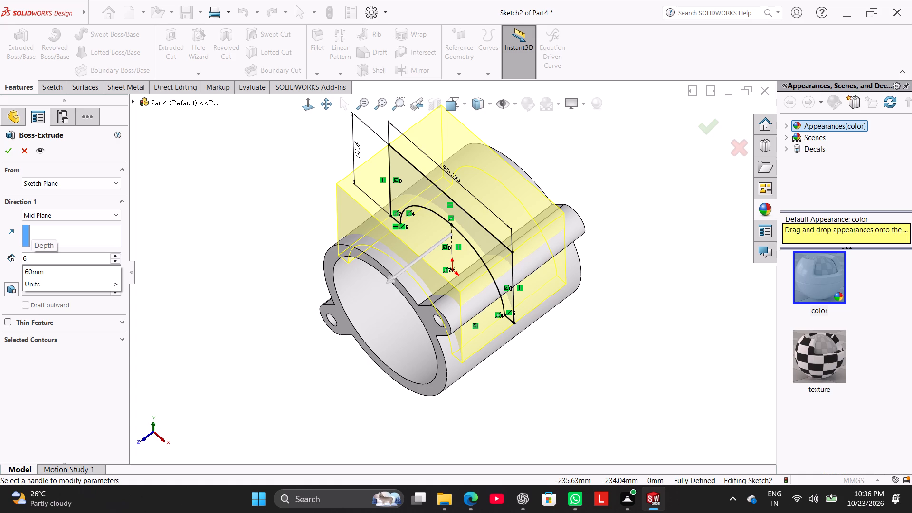
key(5)
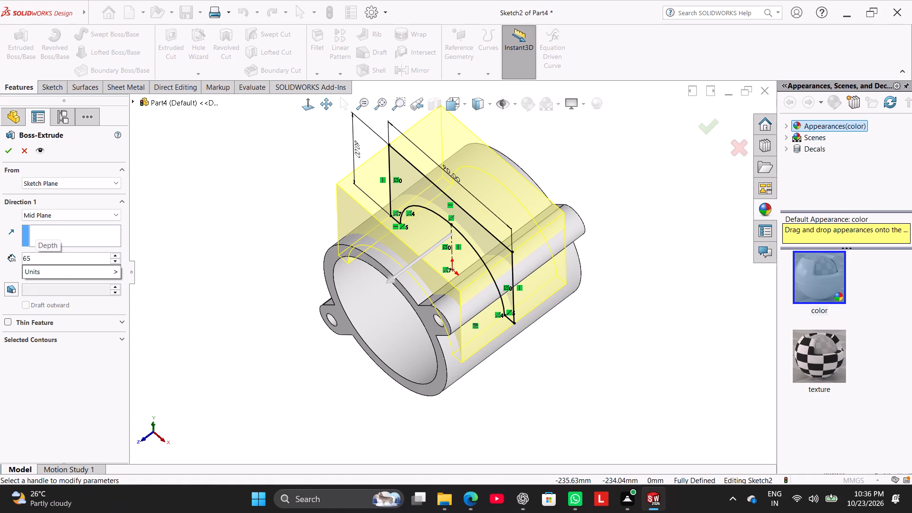
key(Return)
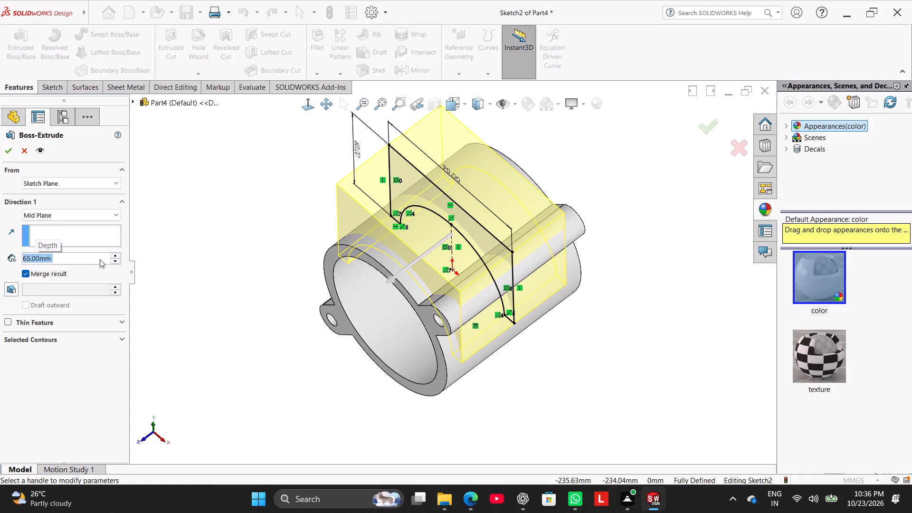
click(8, 152)
Examine from several angles how the extruded block meets the ring and its upper lug.
drag(202, 262, 228, 268)
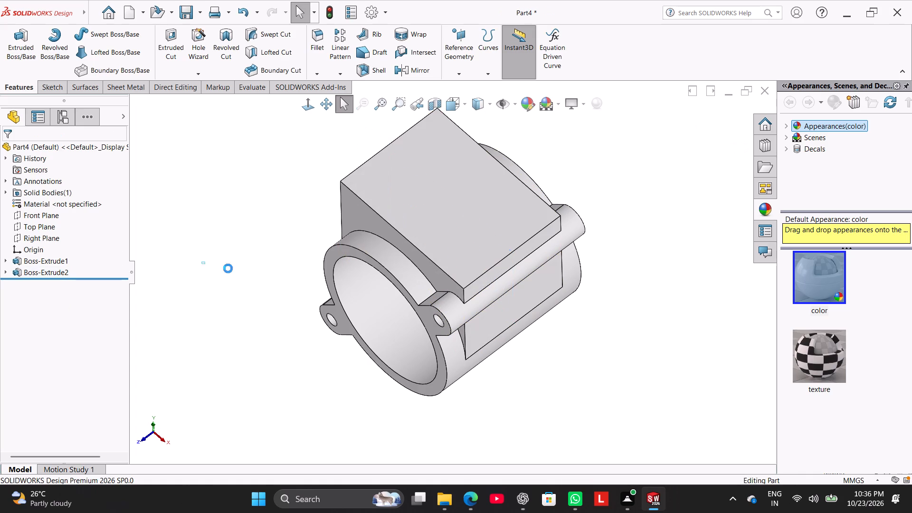
drag(228, 268, 217, 266)
middle_drag(270, 295, 300, 223)
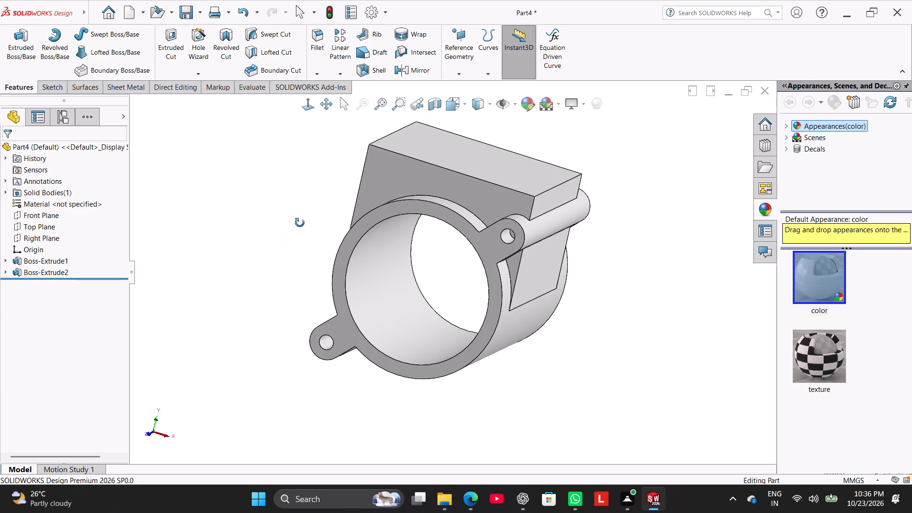
middle_drag(300, 223, 311, 230)
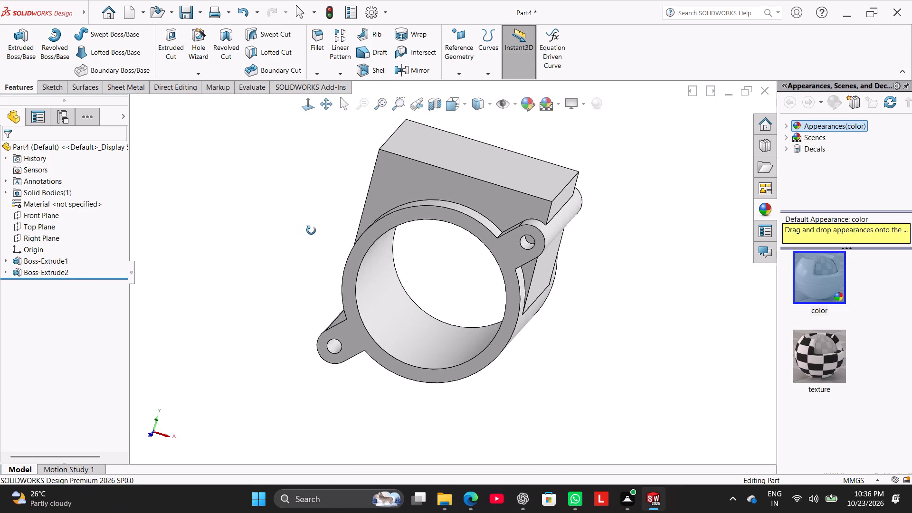
middle_drag(311, 230, 311, 219)
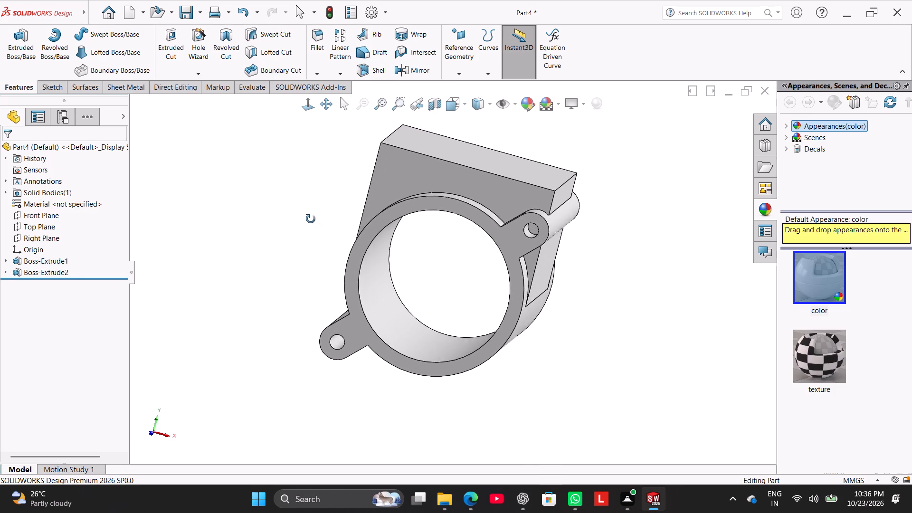
middle_drag(311, 219, 311, 202)
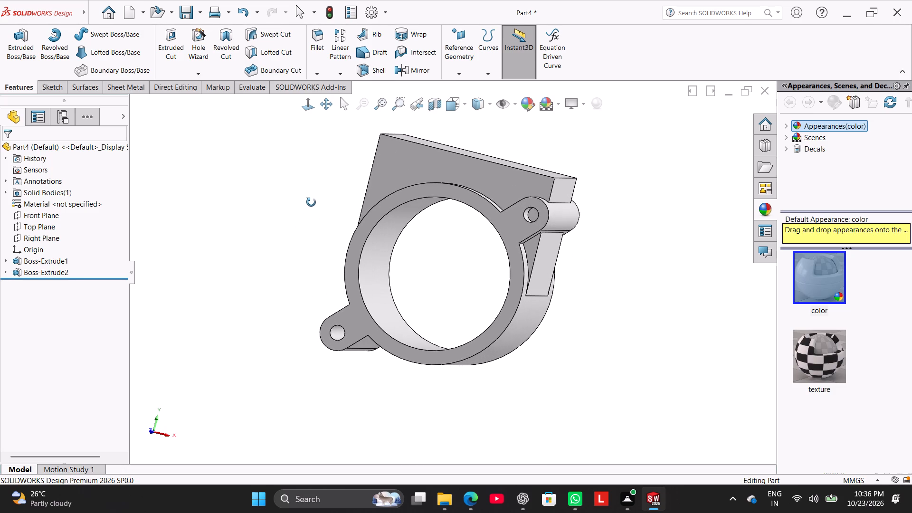
middle_drag(311, 202, 340, 228)
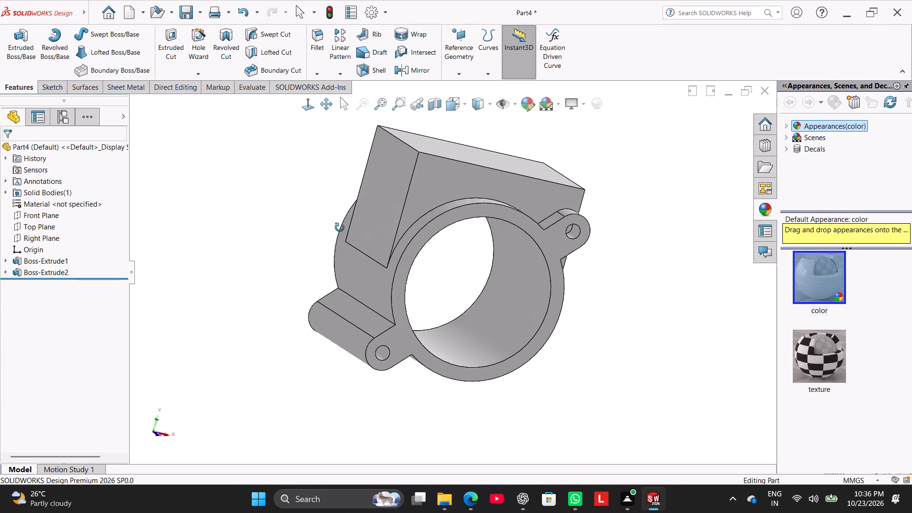
middle_drag(340, 228, 323, 187)
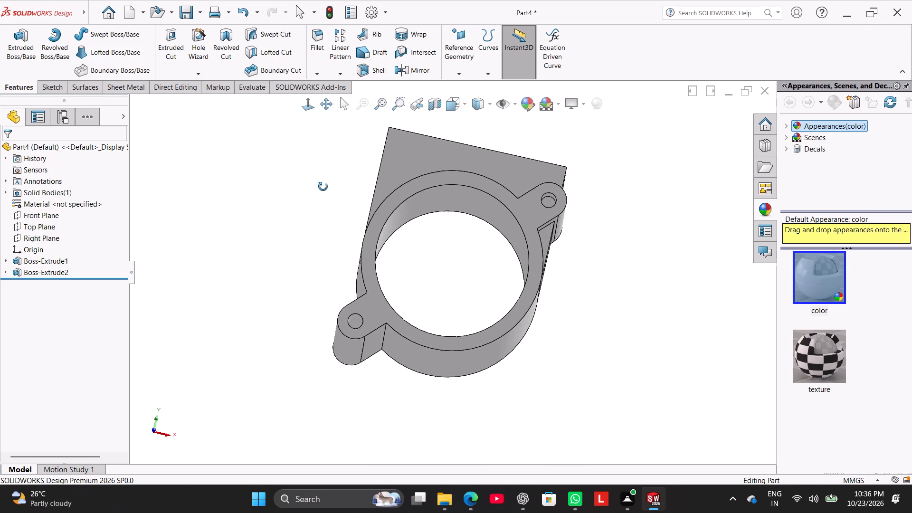
middle_drag(323, 187, 316, 212)
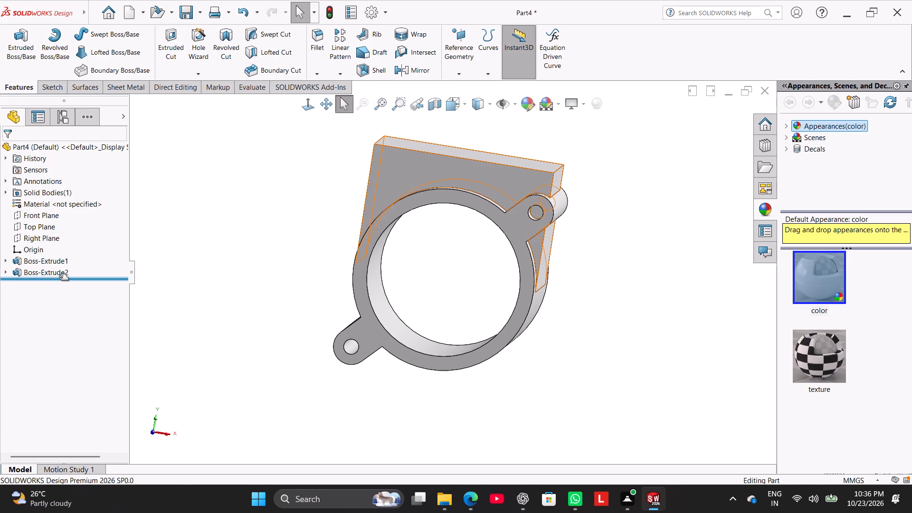
Edit the lugged ring's sketch, set the lug centerline's angle to 47°, and exit the sketch.
right_click(62, 272)
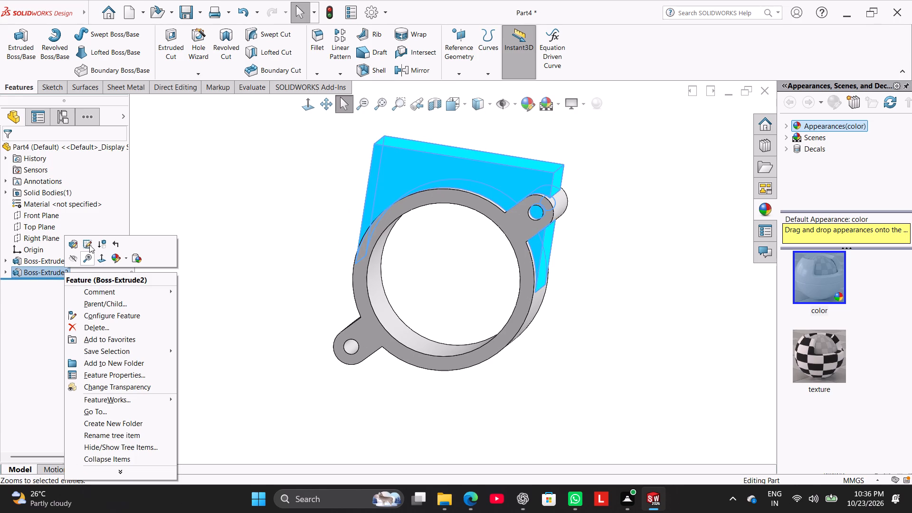
click(45, 260)
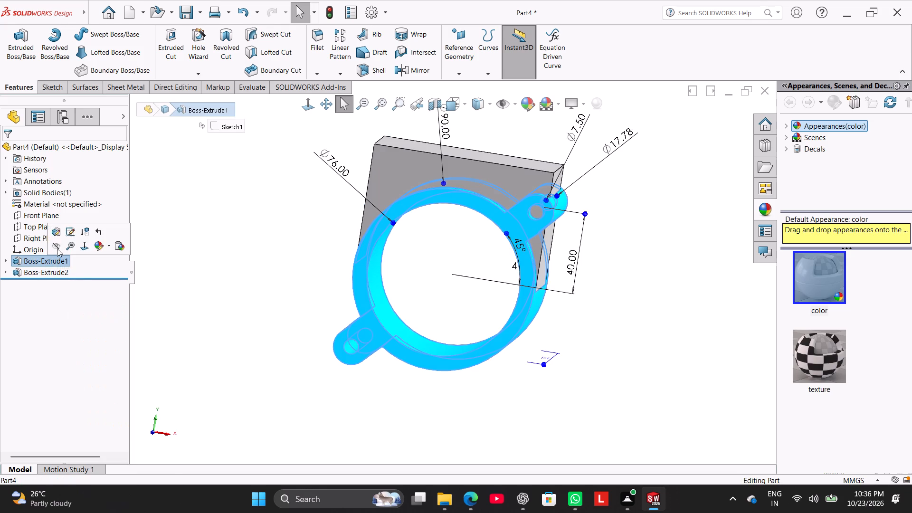
click(69, 229)
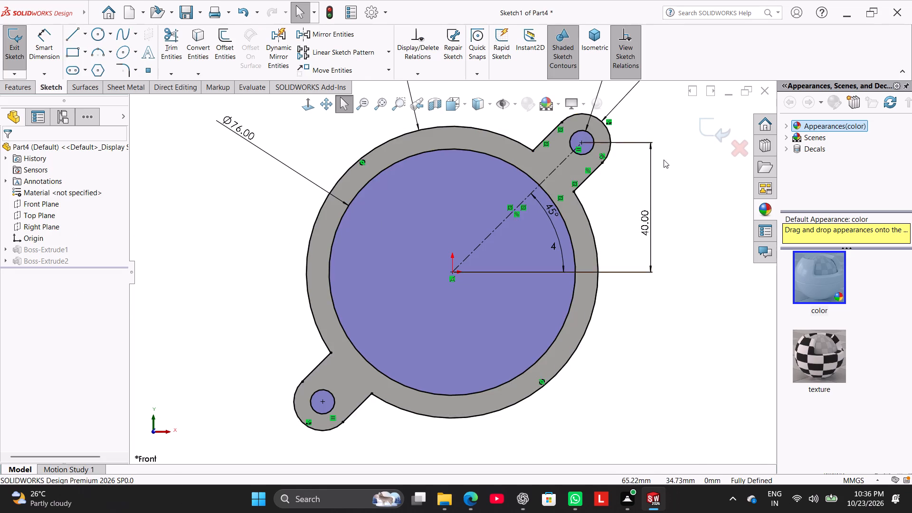
scroll(664, 160, up, 3)
scroll(538, 218, down, 1)
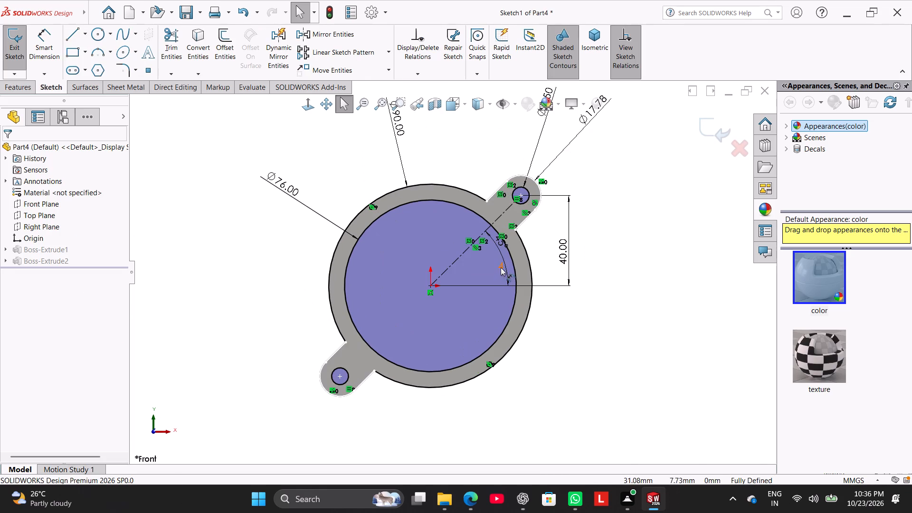
scroll(510, 245, down, 3)
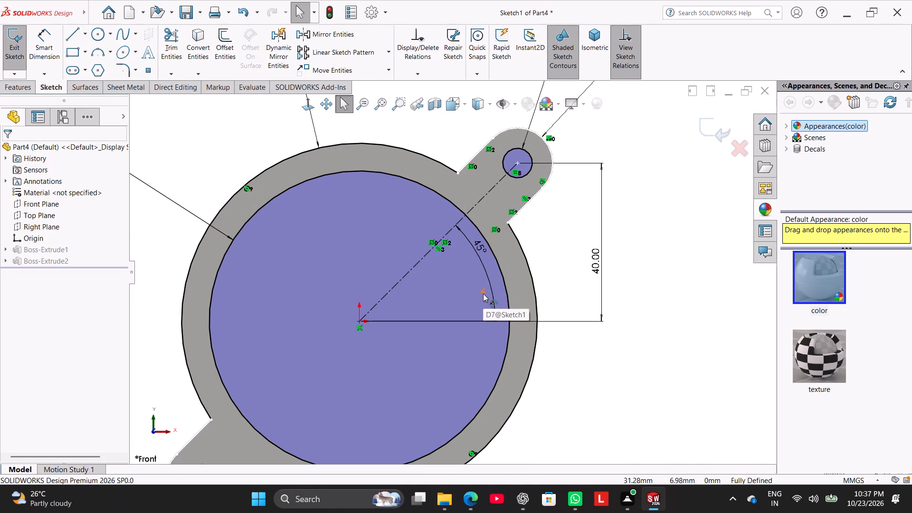
double_click(482, 246)
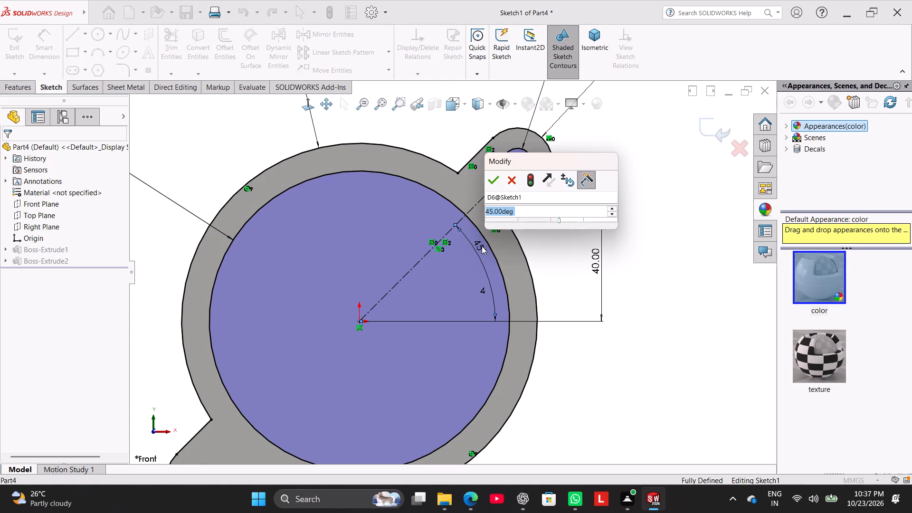
text(47)
key(Return)
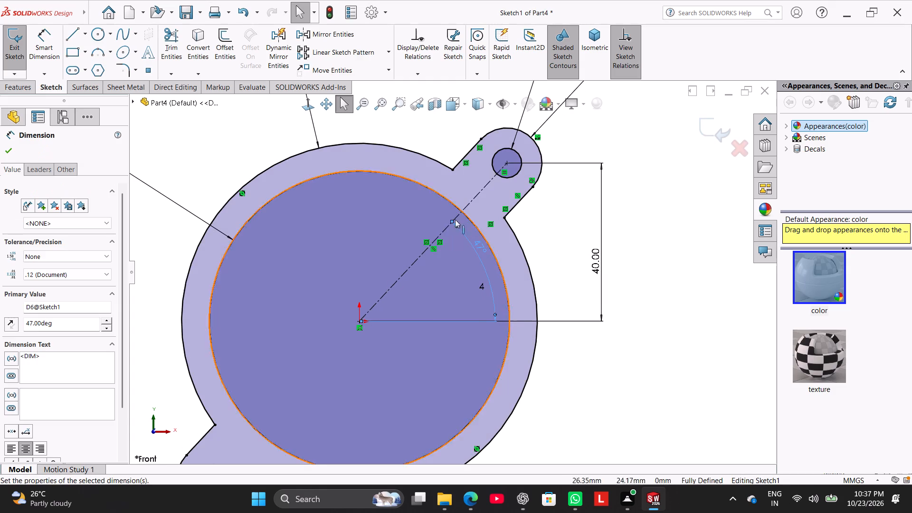
click(18, 43)
Check the upper lug against the block's side face and reopen the lugged ring's sketch for editing.
scroll(292, 200, up, 3)
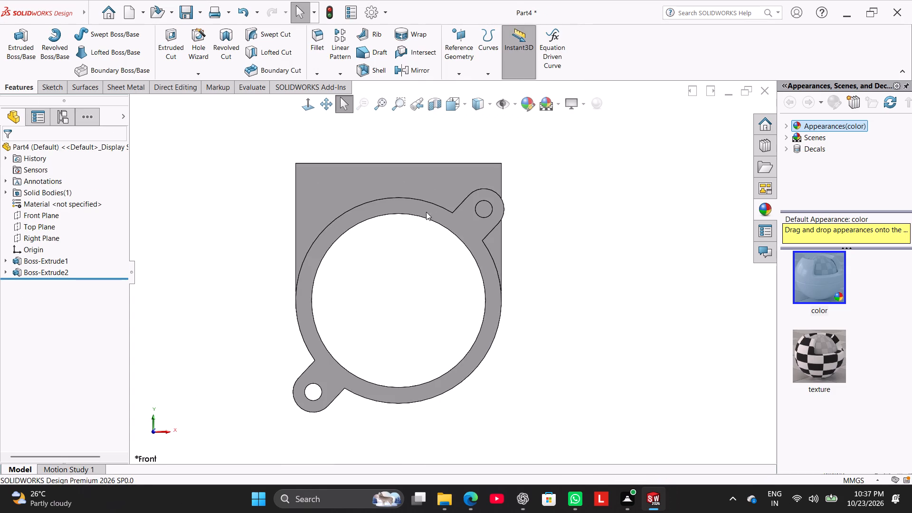
middle_drag(513, 203, 508, 225)
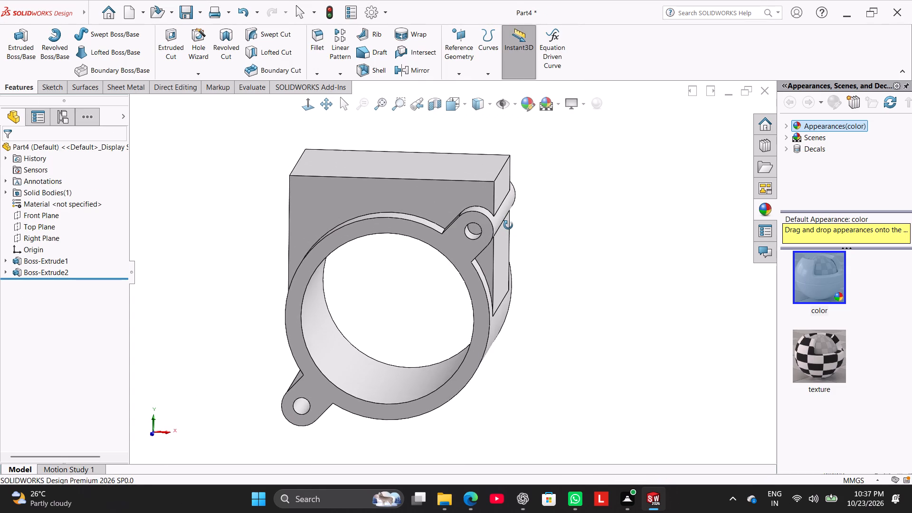
middle_drag(508, 225, 517, 220)
right_click(572, 182)
drag(551, 228, 550, 235)
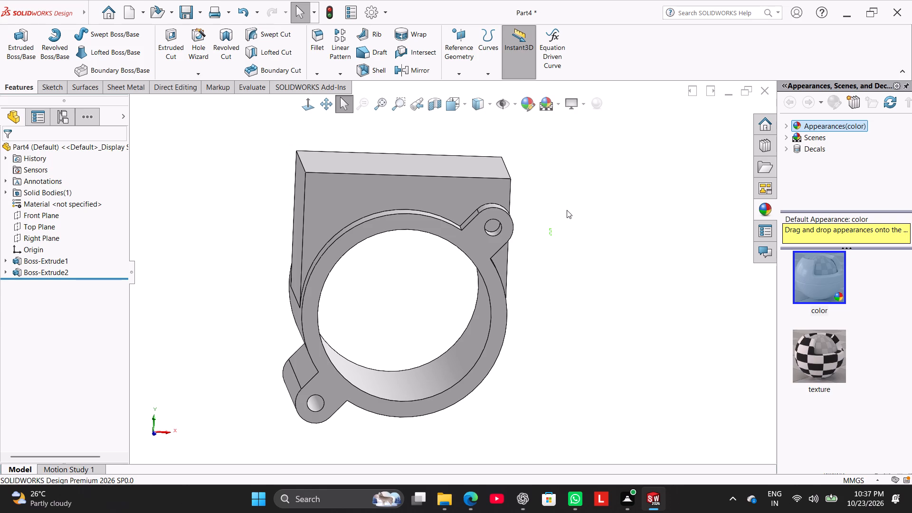
middle_drag(555, 227, 549, 200)
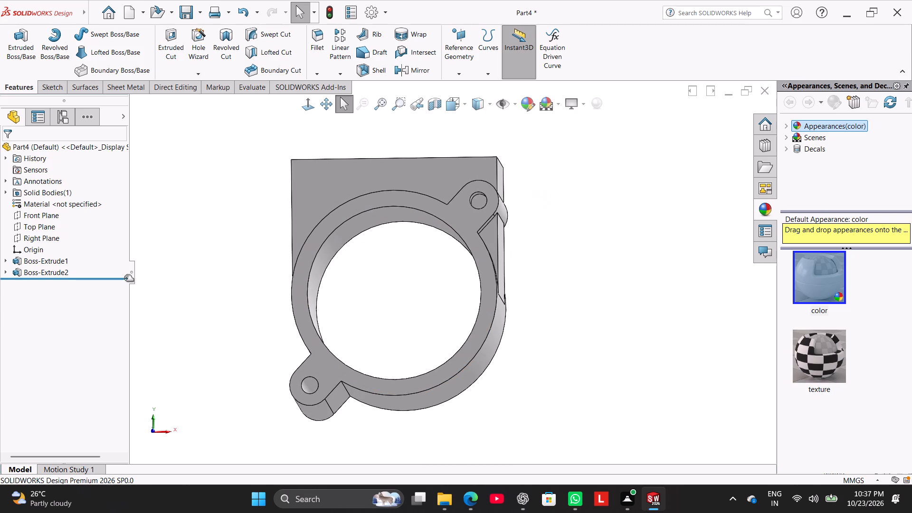
right_click(57, 261)
click(79, 233)
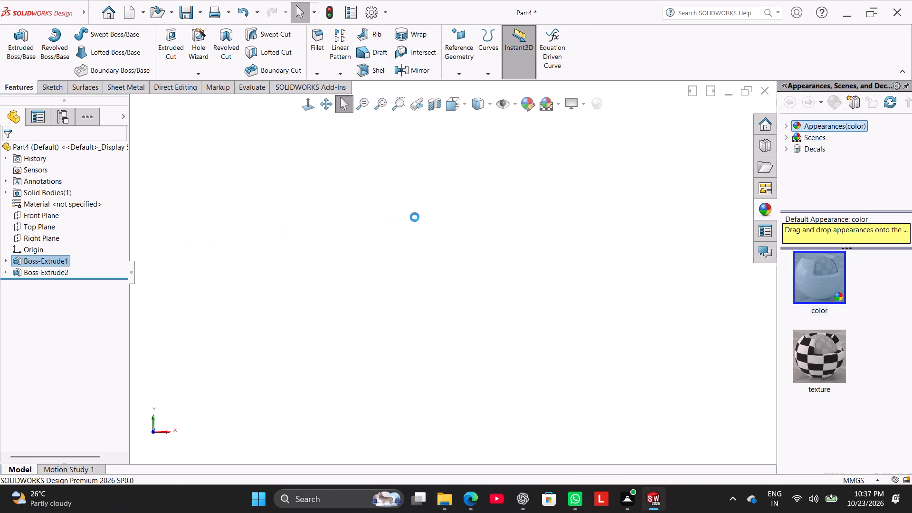
scroll(683, 187, up, 3)
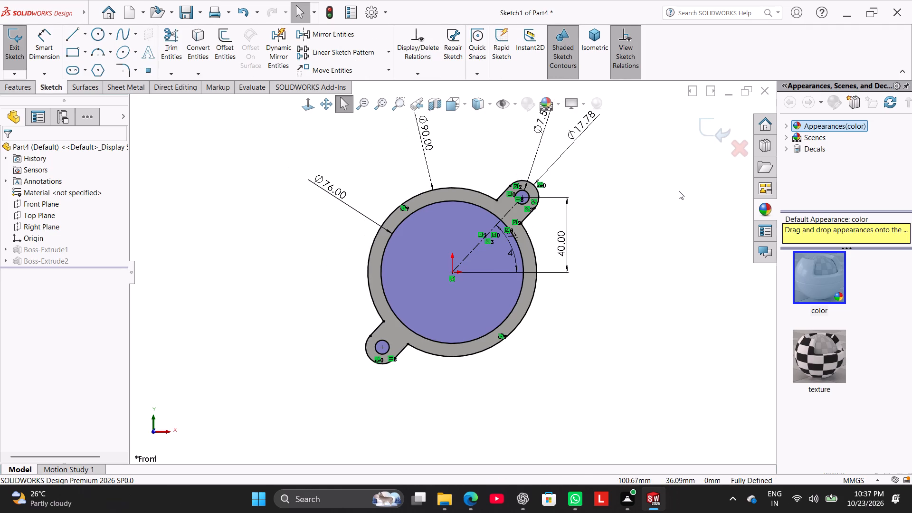
scroll(570, 222, down, 1)
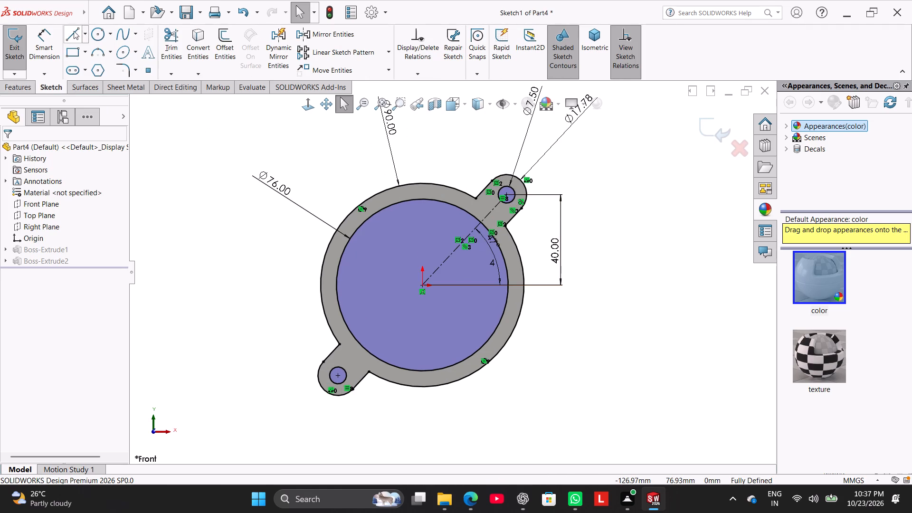
Sketch a centerline about 40 mm long from the upper lug arc's outer side point down to the ring's 90 mm circle at origin height.
click(85, 36)
click(86, 59)
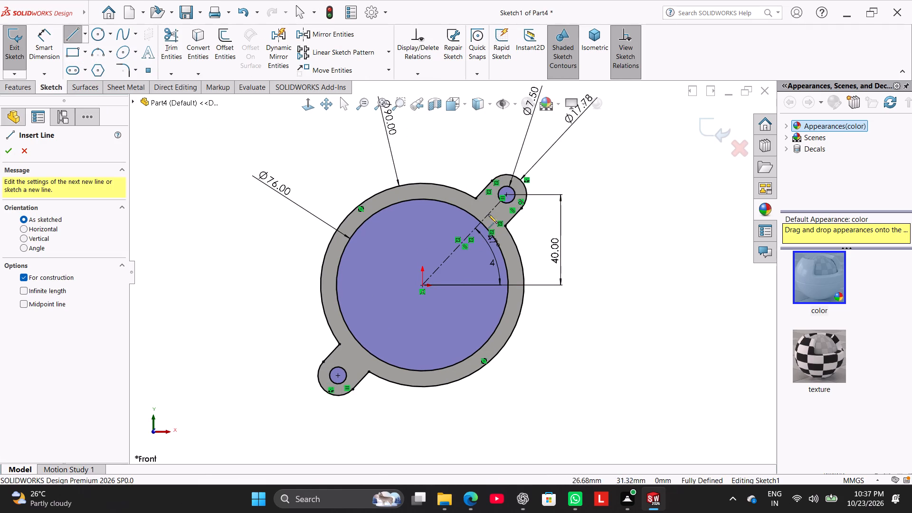
click(526, 194)
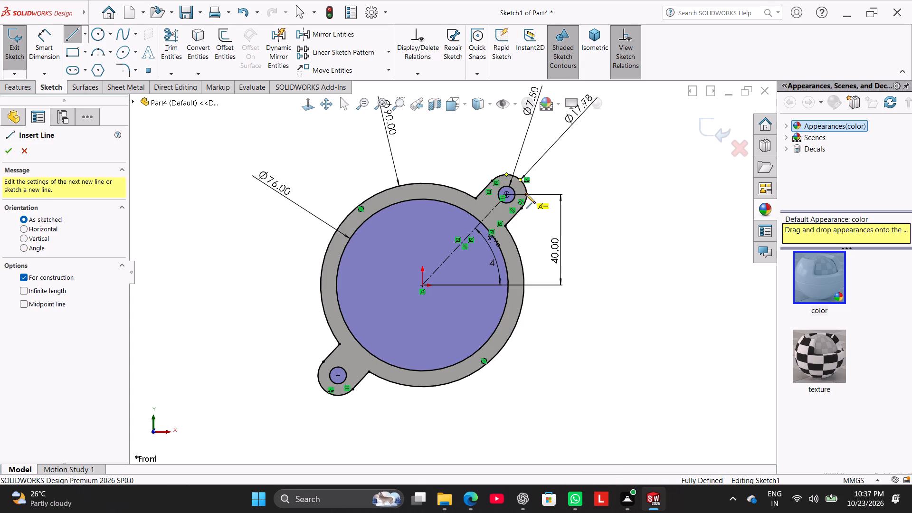
click(525, 286)
right_click(613, 185)
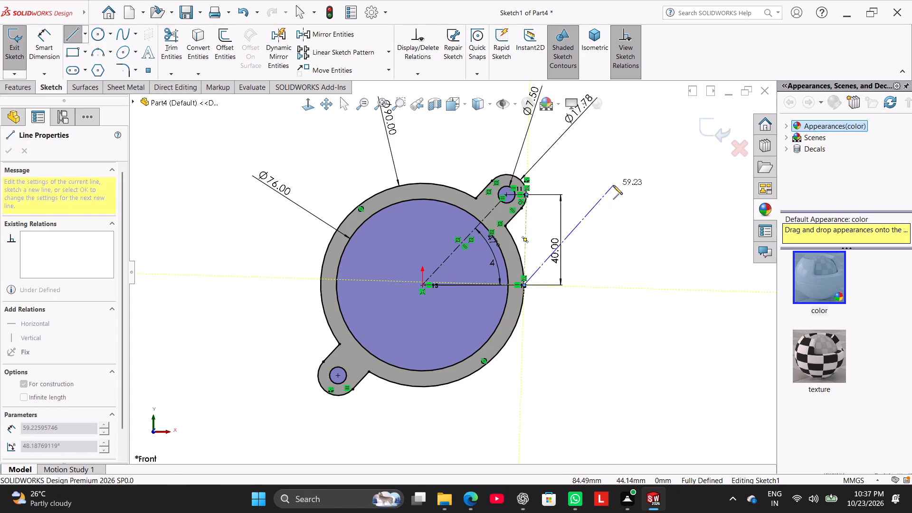
click(628, 190)
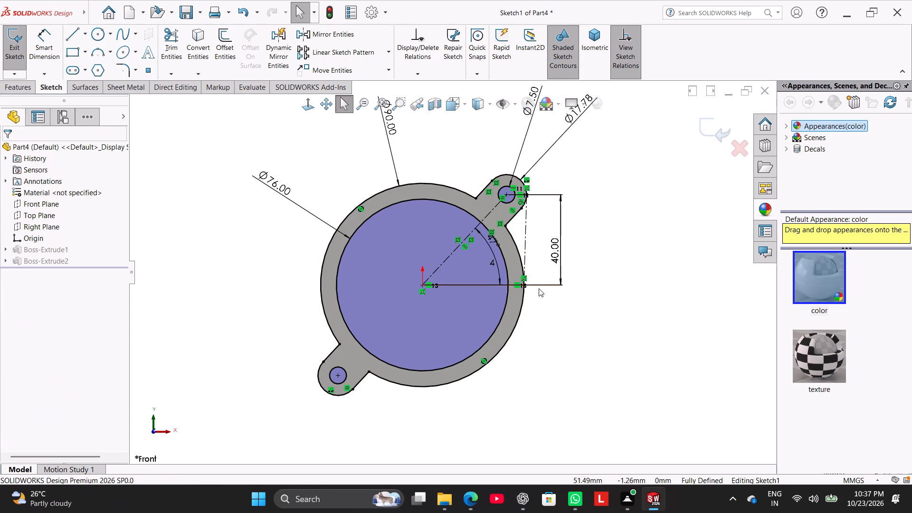
Add a vertical relation to the new centerline between the upper lug and the ring's outer circle.
scroll(539, 288, down, 2)
right_click(511, 220)
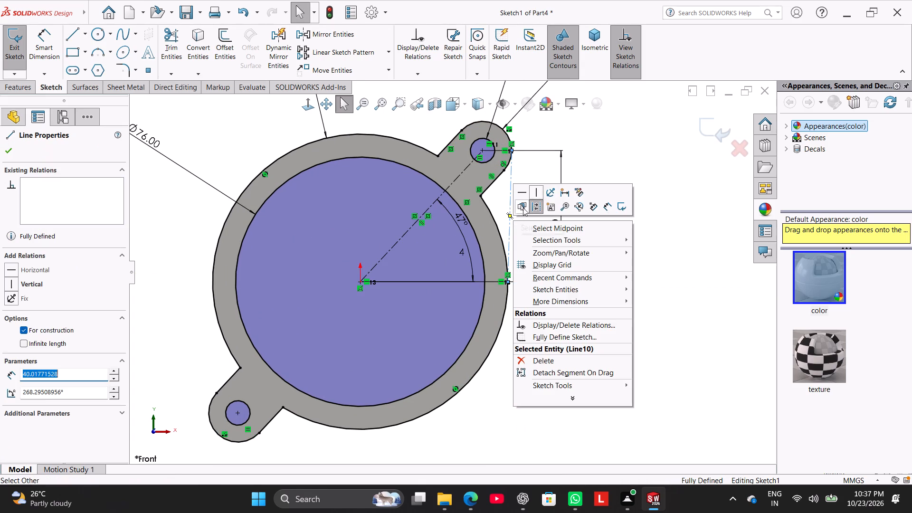
click(534, 193)
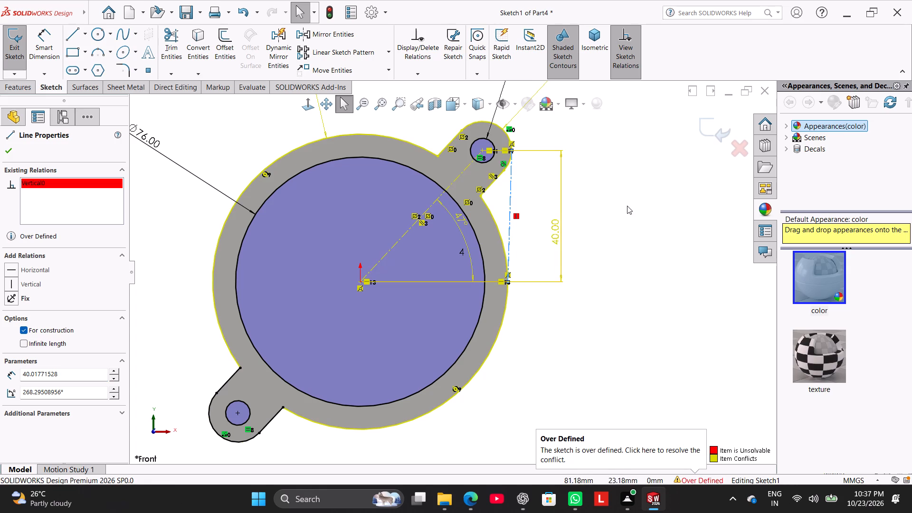
Delete the 47° angle dimension of the lug centerline.
right_click(458, 224)
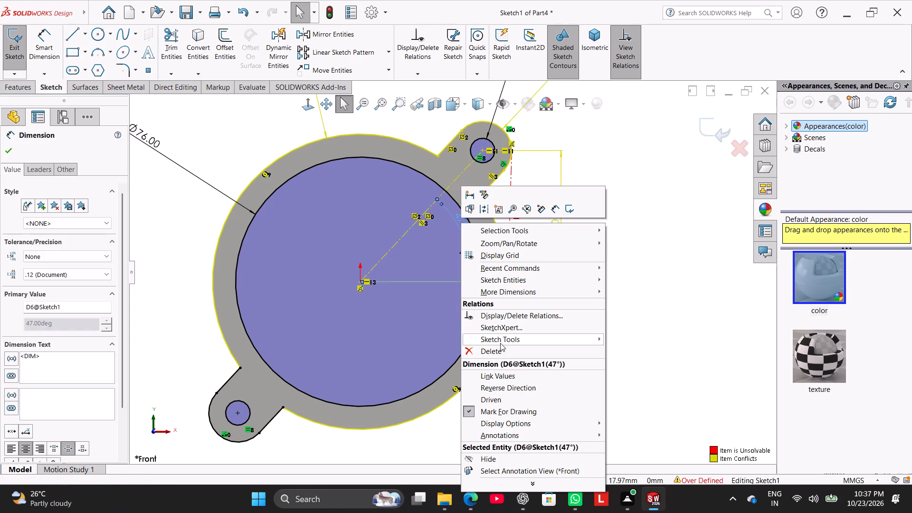
click(502, 352)
click(648, 214)
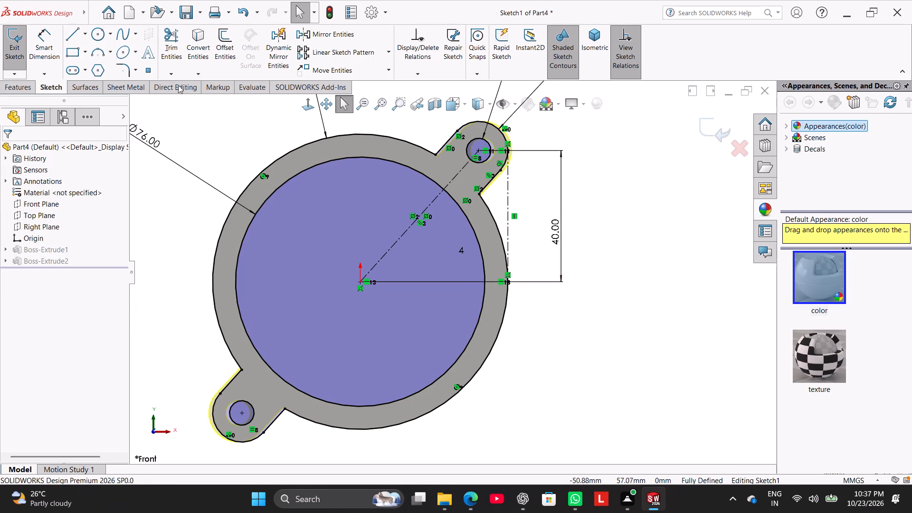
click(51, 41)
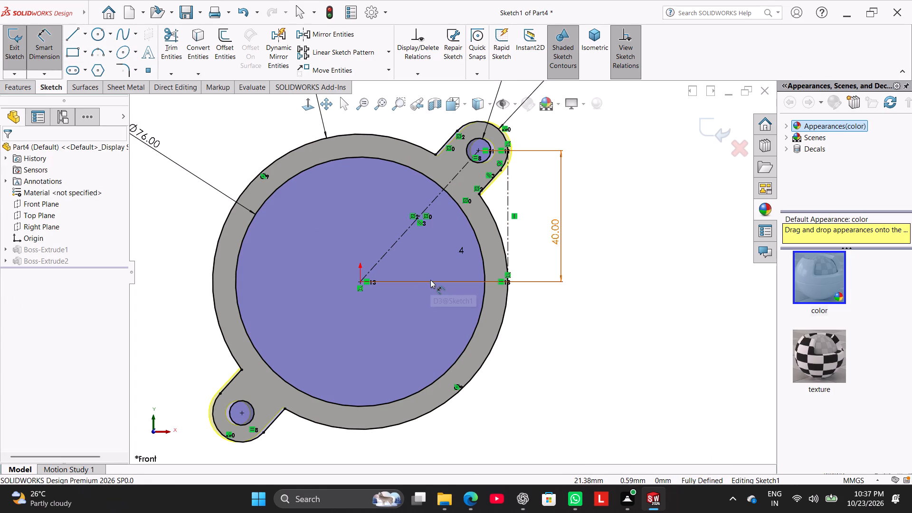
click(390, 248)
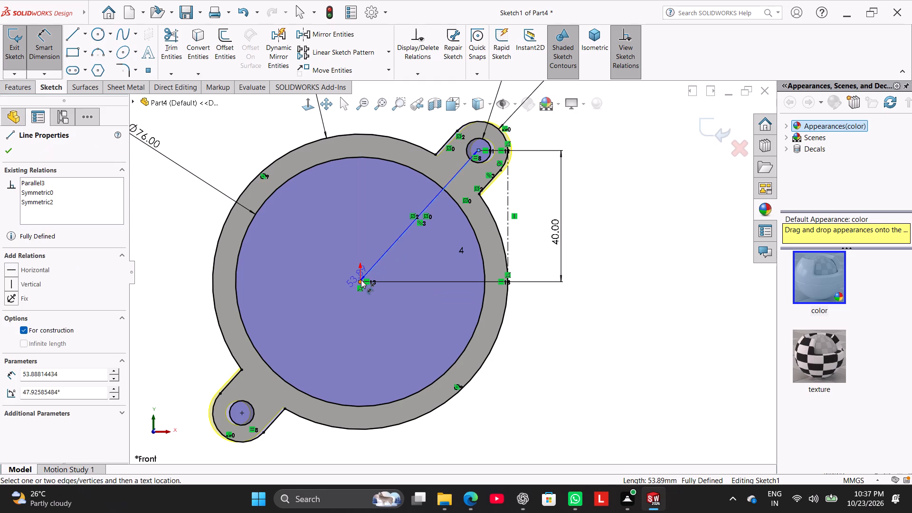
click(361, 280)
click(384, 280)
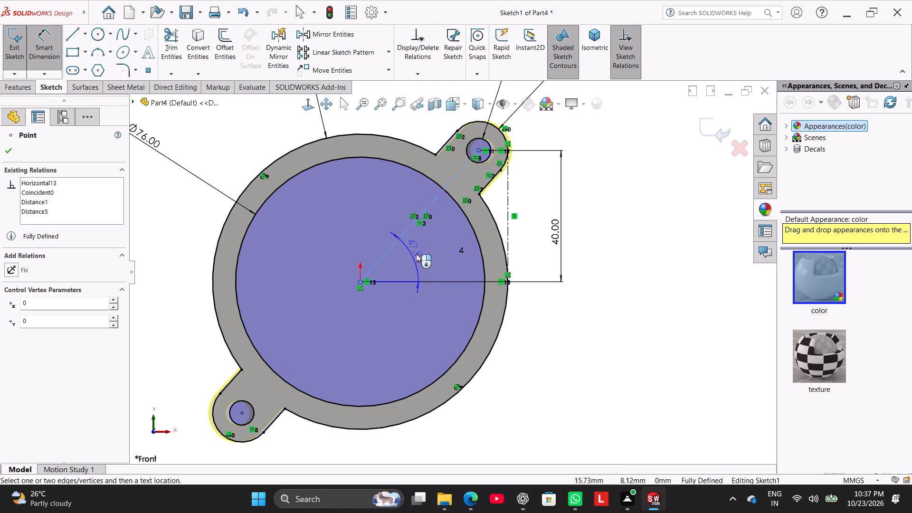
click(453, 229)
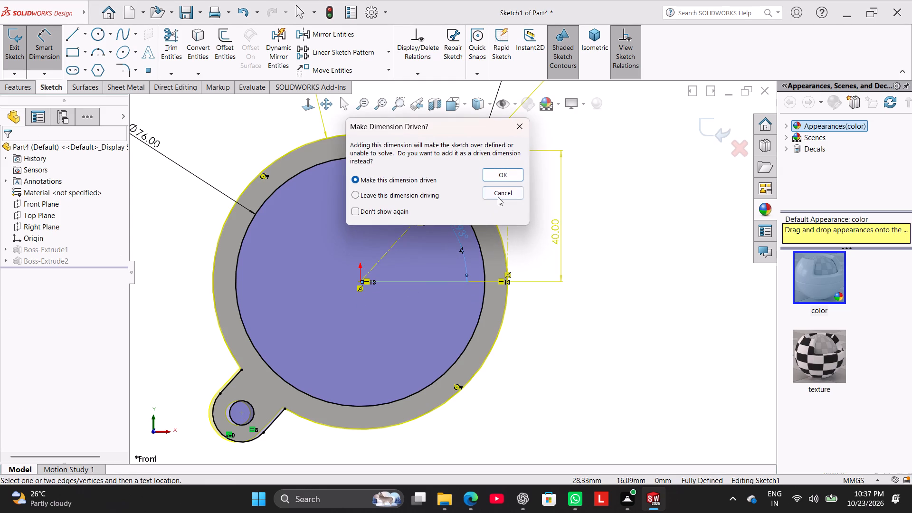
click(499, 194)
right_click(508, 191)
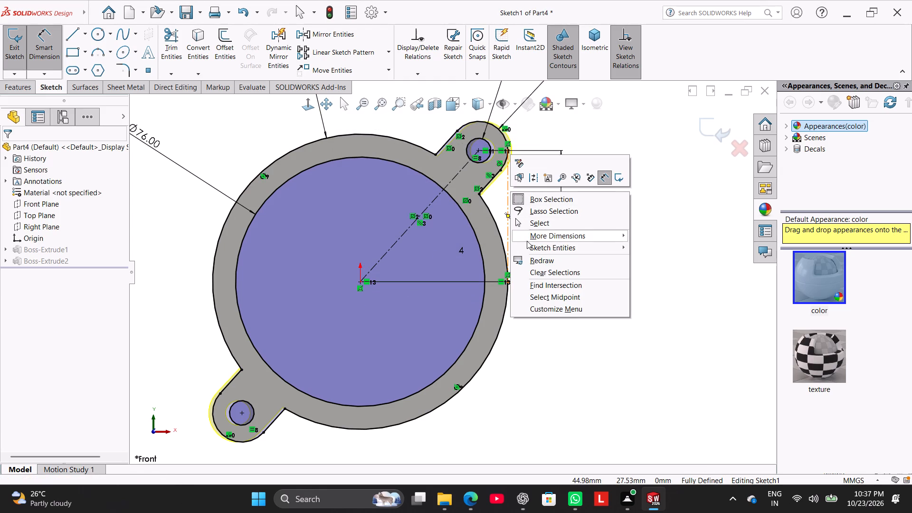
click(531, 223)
Delete the vertical centerline between the upper lug and the ring's outer circle.
right_click(508, 209)
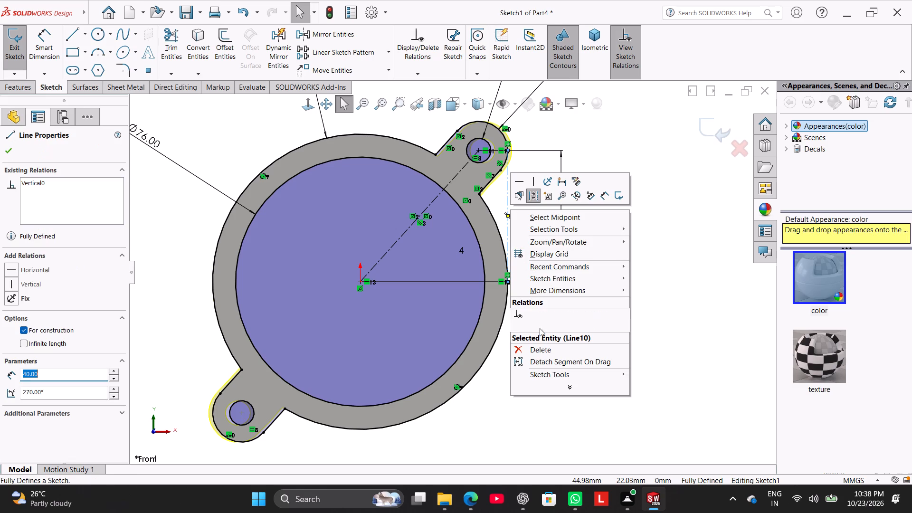
click(542, 345)
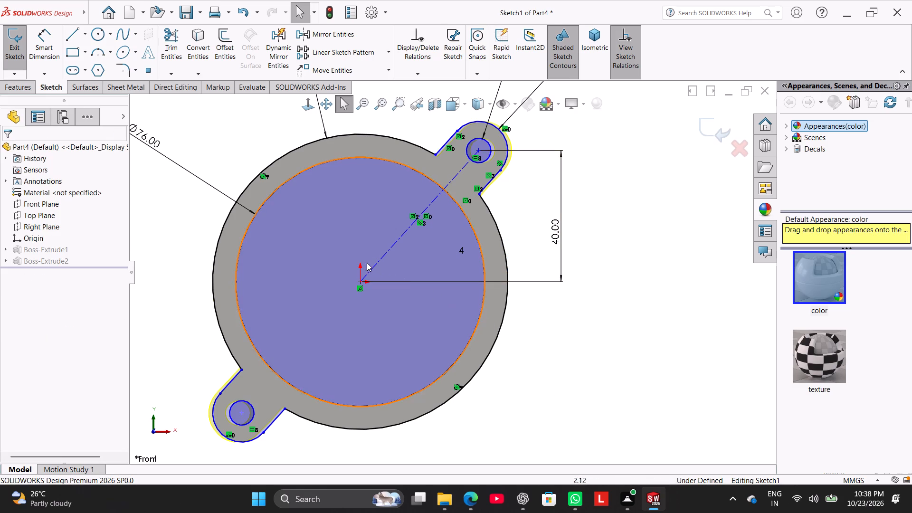
Dimension the lug centerline's angle from the horizontal through the origin at 48° and exit the sketch.
click(45, 47)
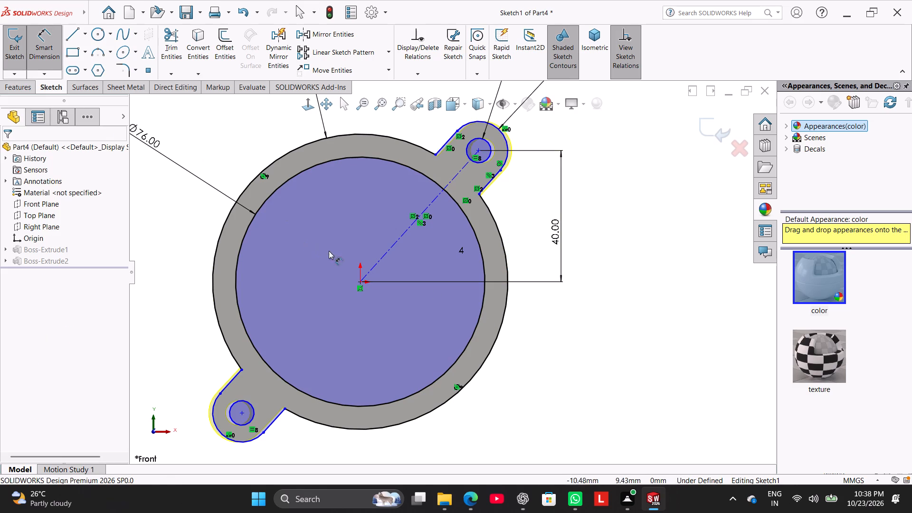
click(374, 264)
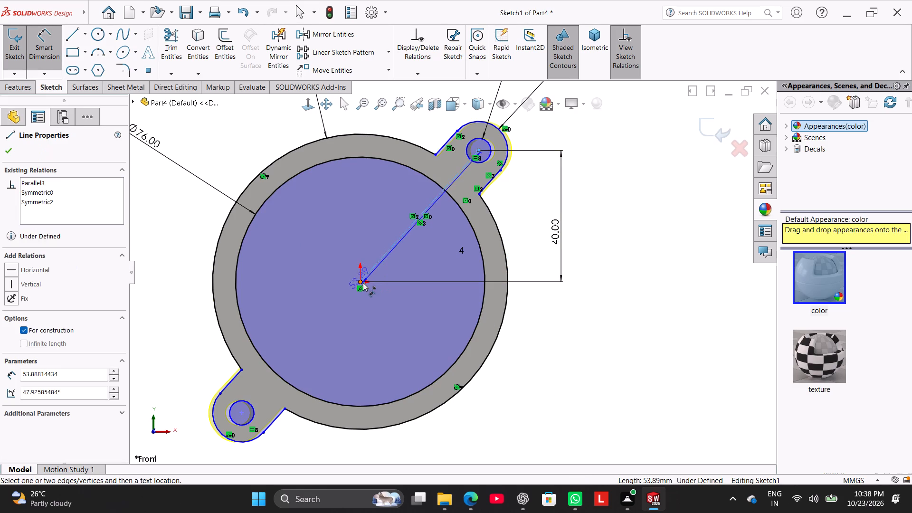
click(361, 282)
click(385, 278)
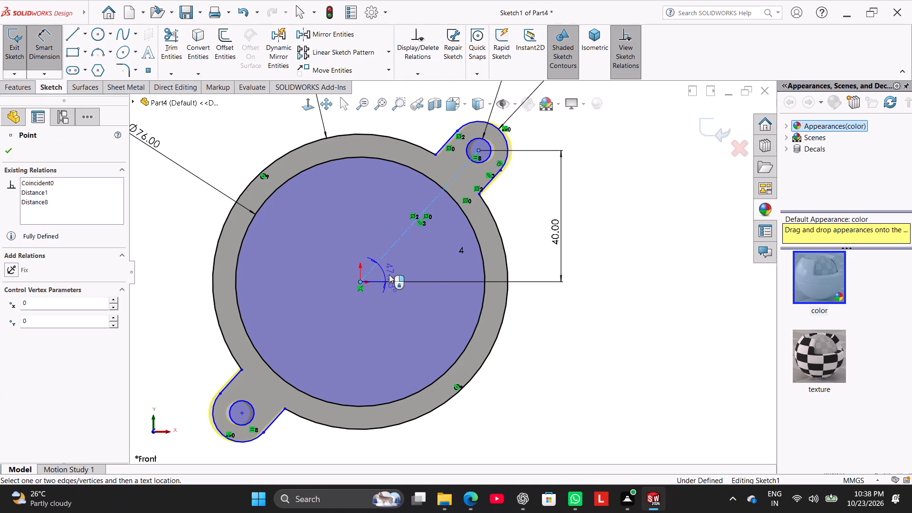
click(428, 239)
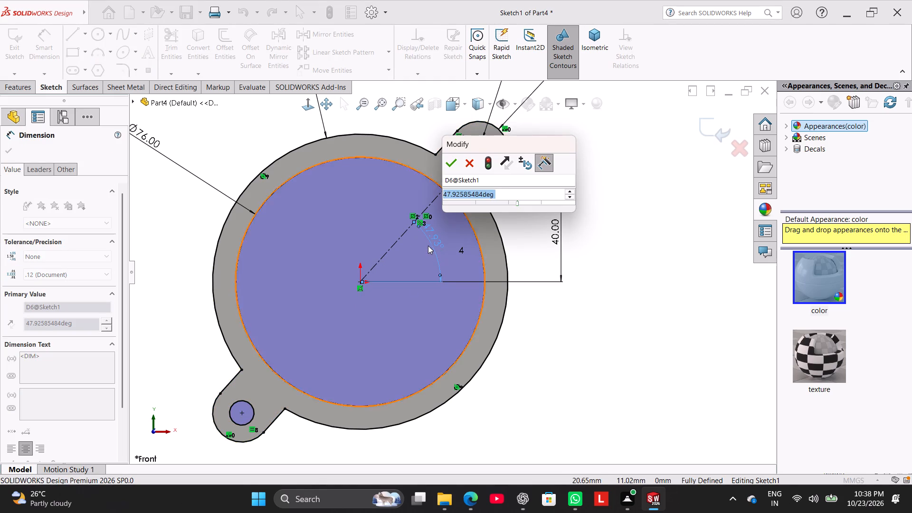
key(4)
key(8)
key(Return)
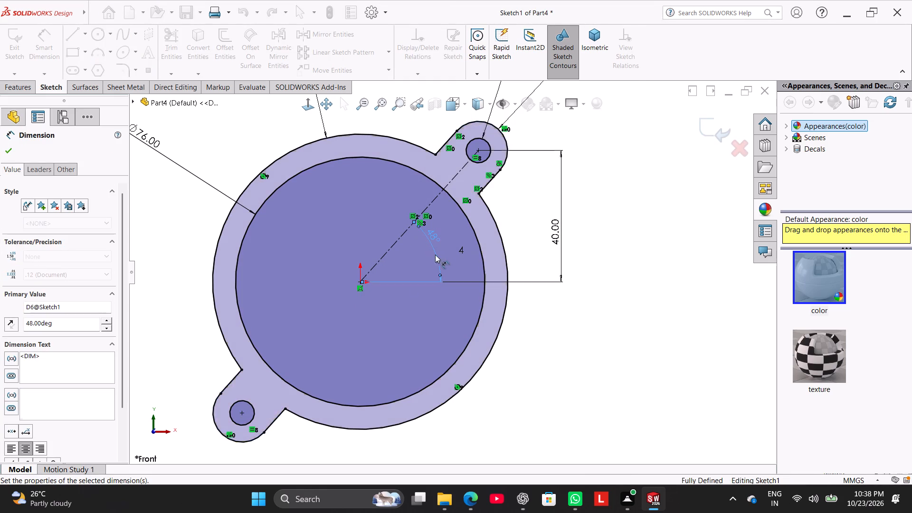
right_click(609, 191)
click(627, 220)
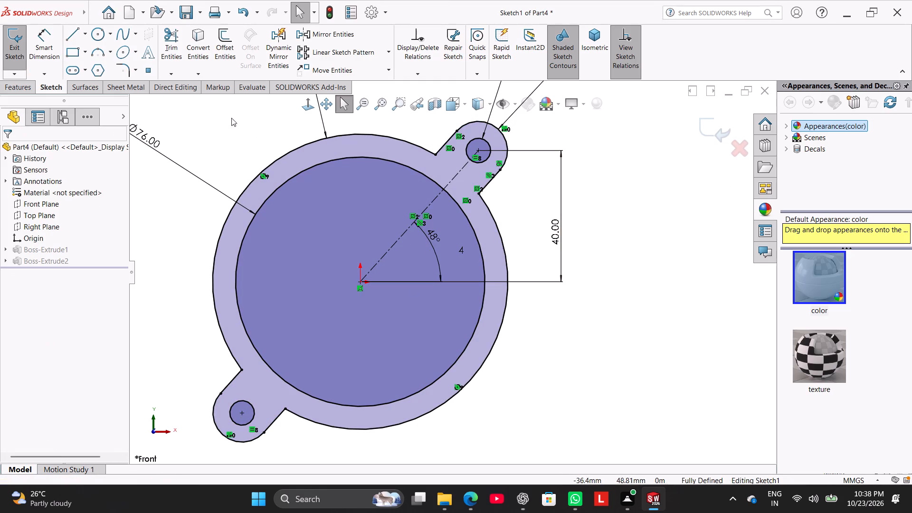
click(17, 53)
Edit the block's sketch, convert the upper lug's hole edge into sketch geometry, and exit the sketch.
middle_drag(522, 161, 504, 167)
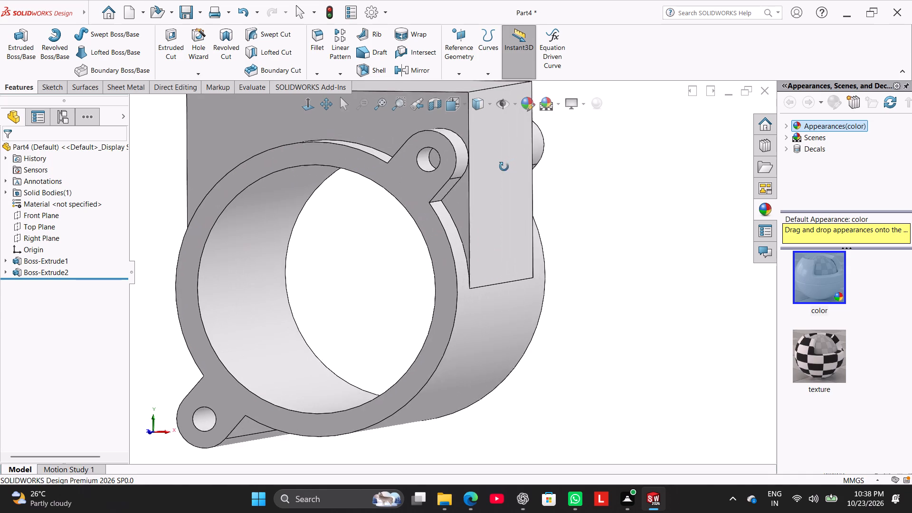
middle_drag(504, 167, 500, 170)
scroll(469, 213, up, 1)
middle_drag(470, 213, 494, 201)
right_drag(192, 279, 260, 220)
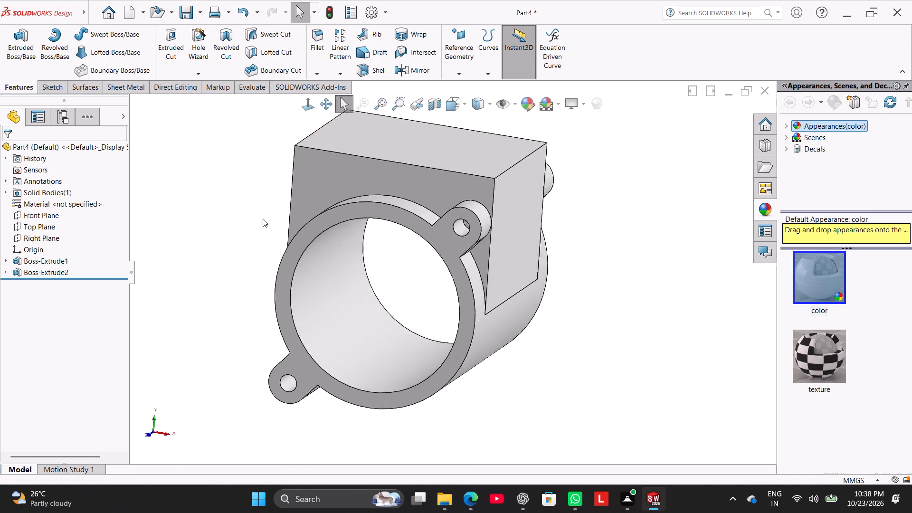
middle_drag(263, 220, 313, 179)
right_click(56, 269)
click(80, 238)
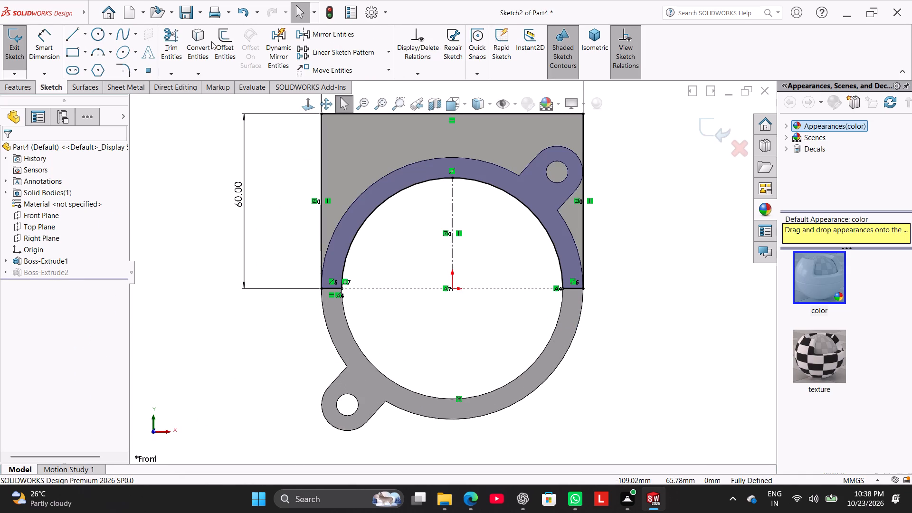
click(197, 40)
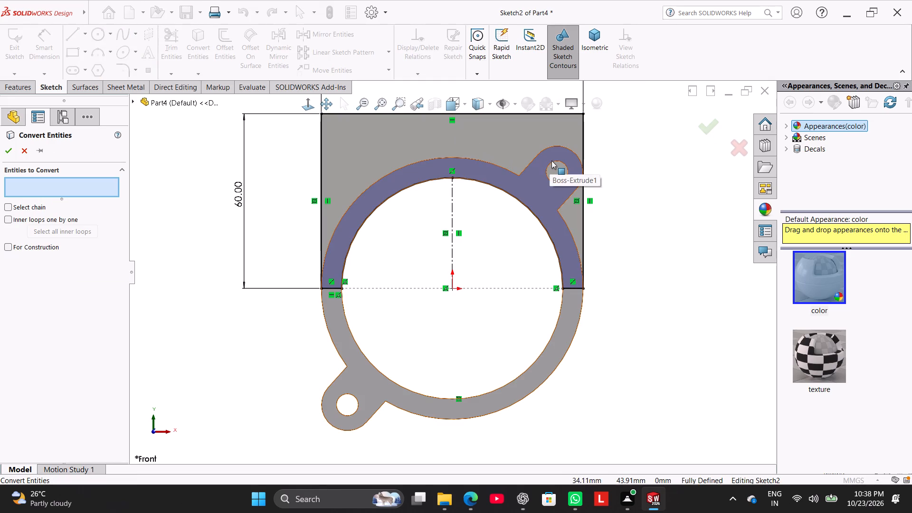
click(555, 161)
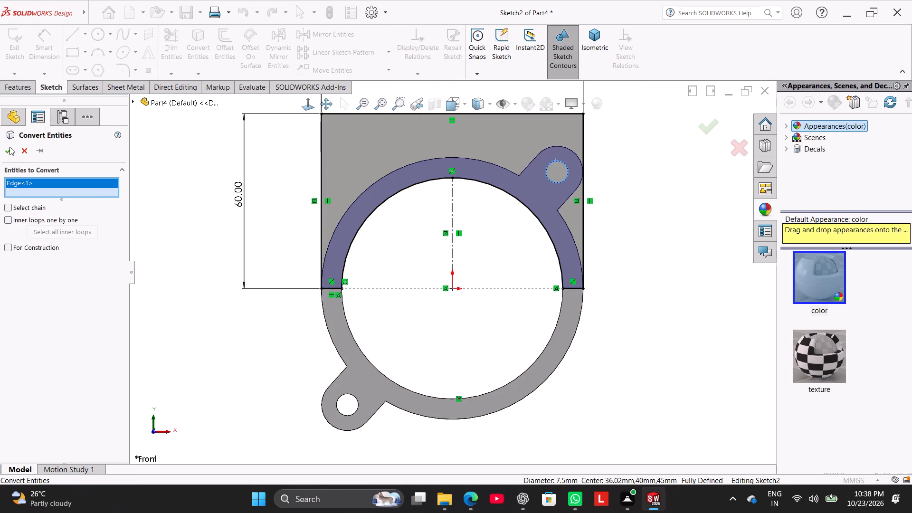
click(9, 147)
click(10, 57)
Start a sketch on the Front Plane and draw a small corner rectangle down from the ring's bottom outer edge.
middle_drag(241, 203, 220, 247)
right_drag(209, 257, 347, 152)
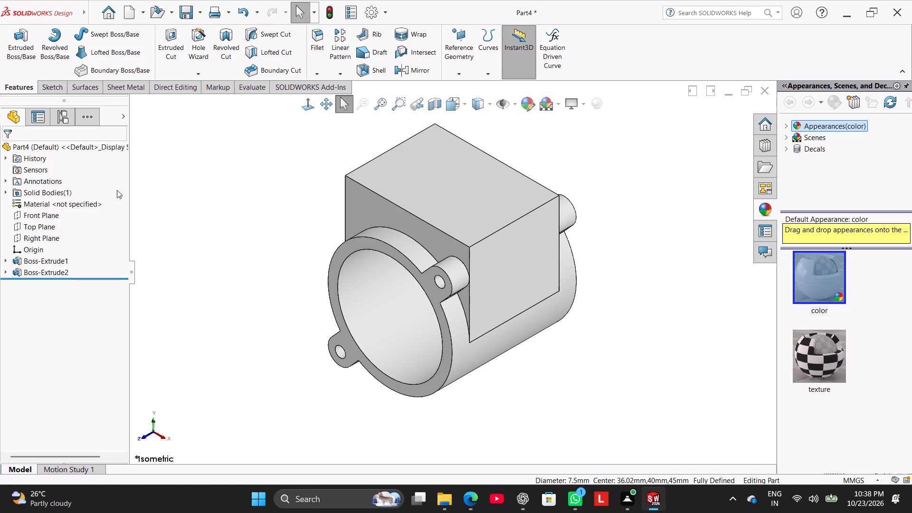
click(51, 216)
click(66, 197)
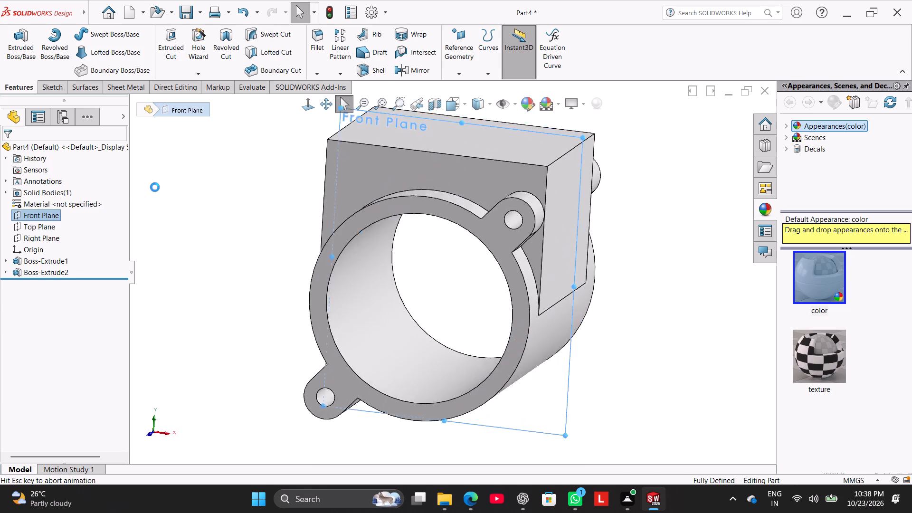
click(186, 184)
scroll(242, 223, up, 2)
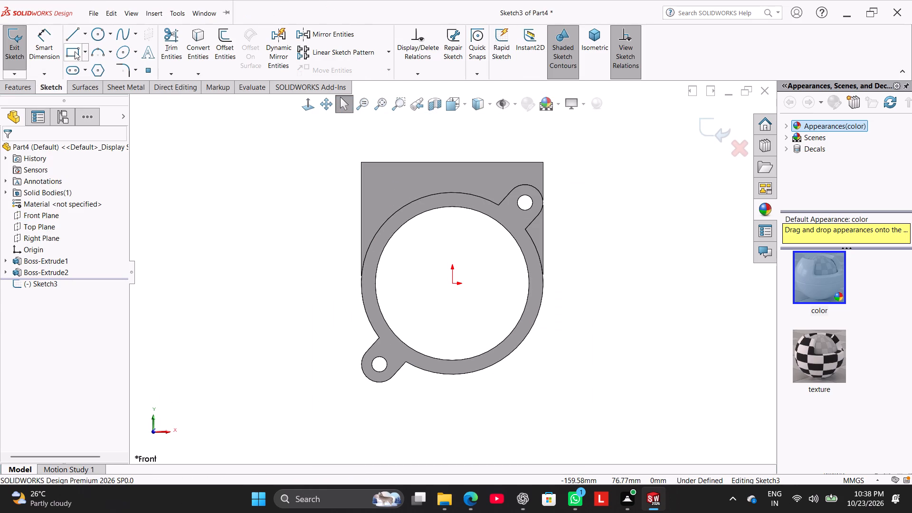
click(76, 50)
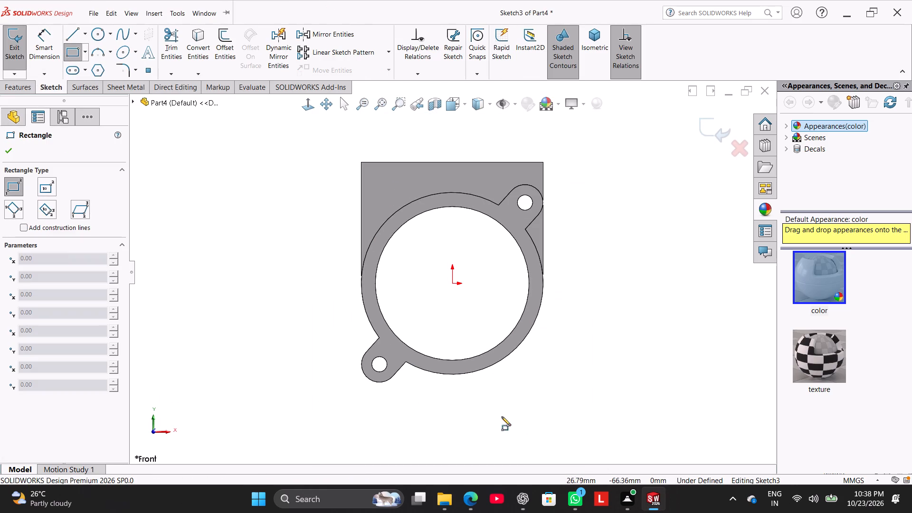
click(442, 373)
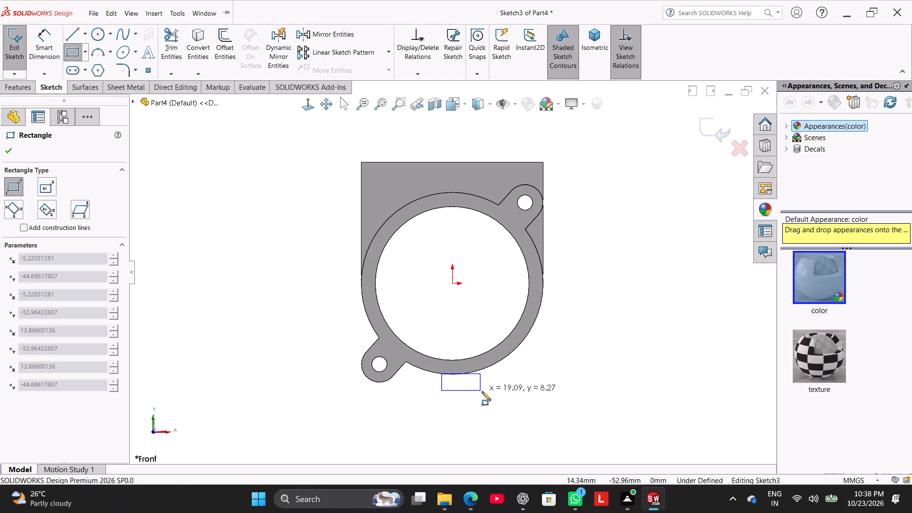
click(488, 393)
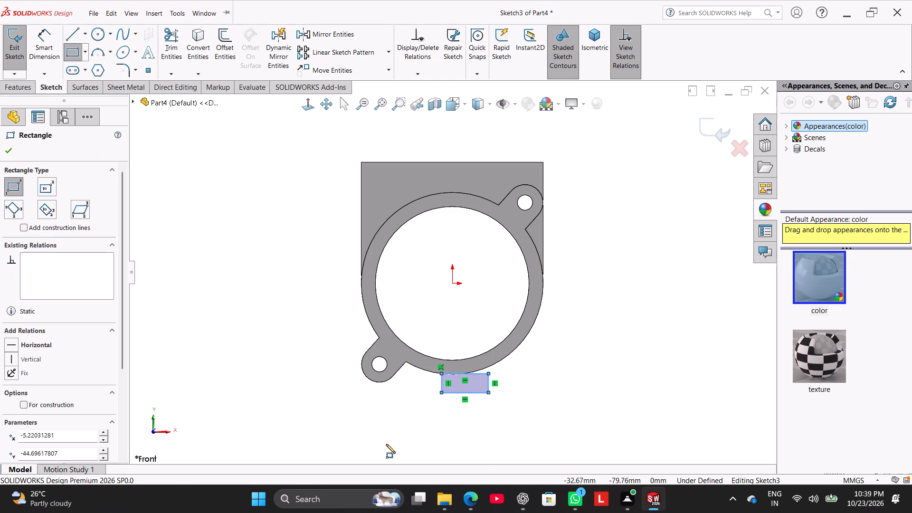
Draw a wide, thin corner rectangle separately below the small one, extending beyond both of its sides.
click(369, 414)
click(631, 437)
right_click(646, 353)
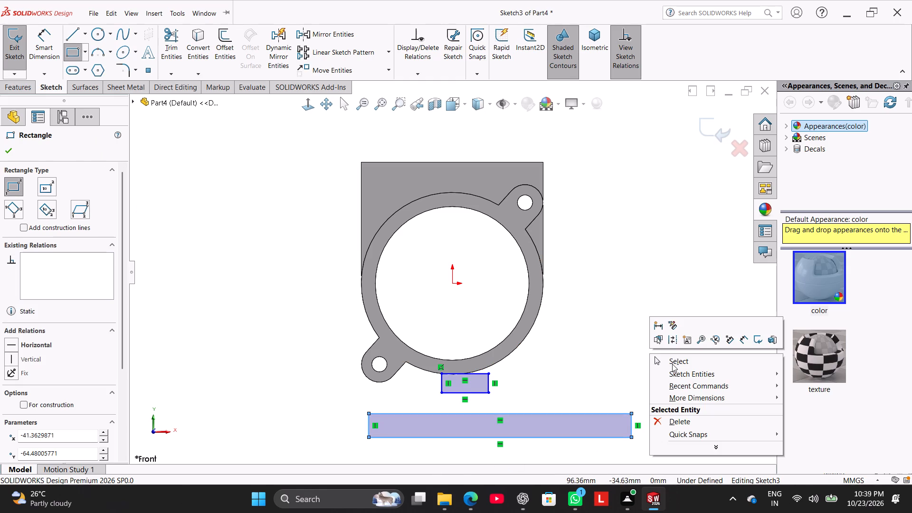
click(672, 364)
Sketch a centerline about 54.5 mm long from the origin to the small rectangle's bottom edge midpoint and make it vertical.
click(86, 29)
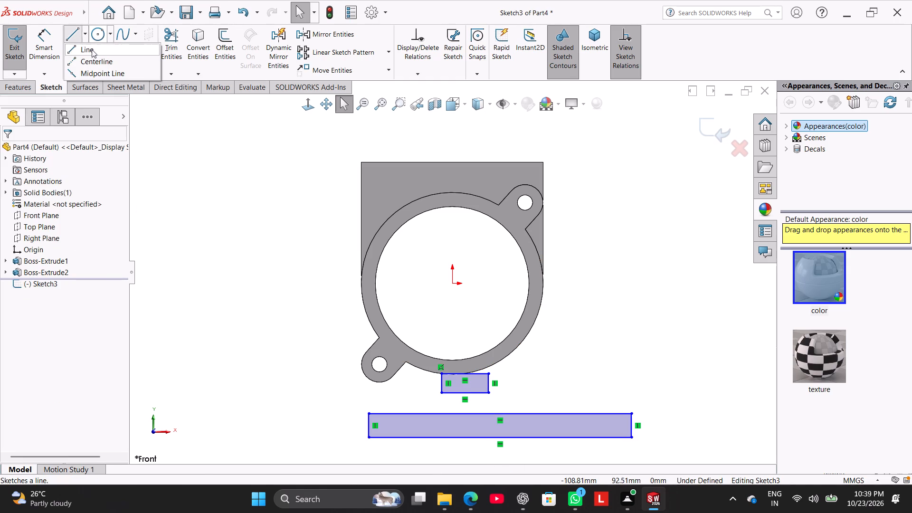
click(95, 59)
click(452, 283)
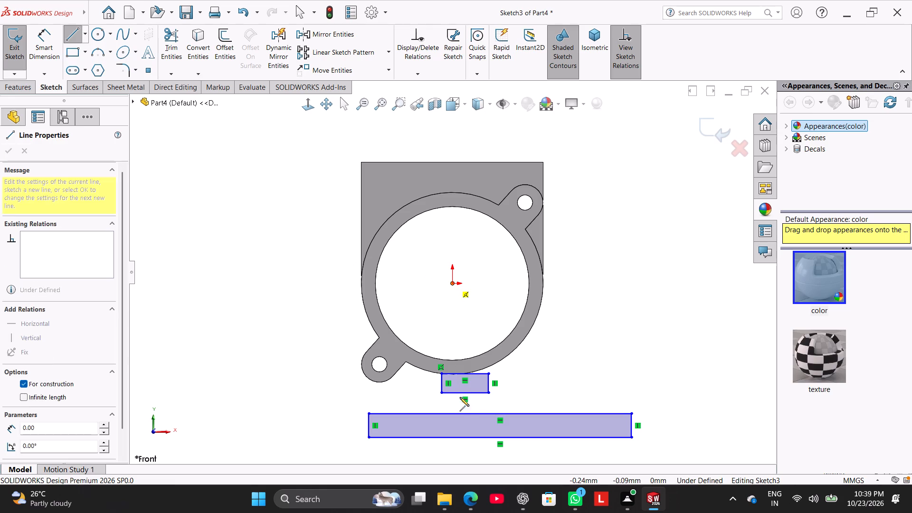
click(464, 394)
right_click(296, 350)
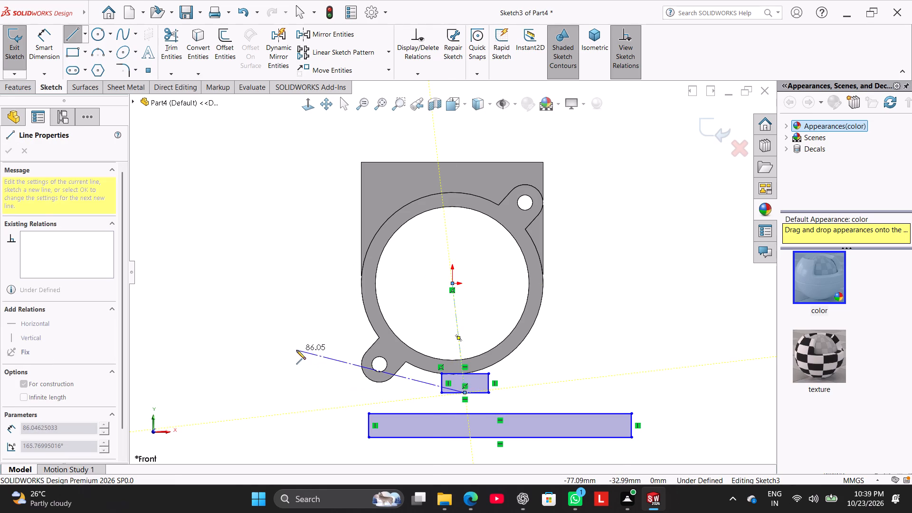
click(312, 356)
right_click(456, 313)
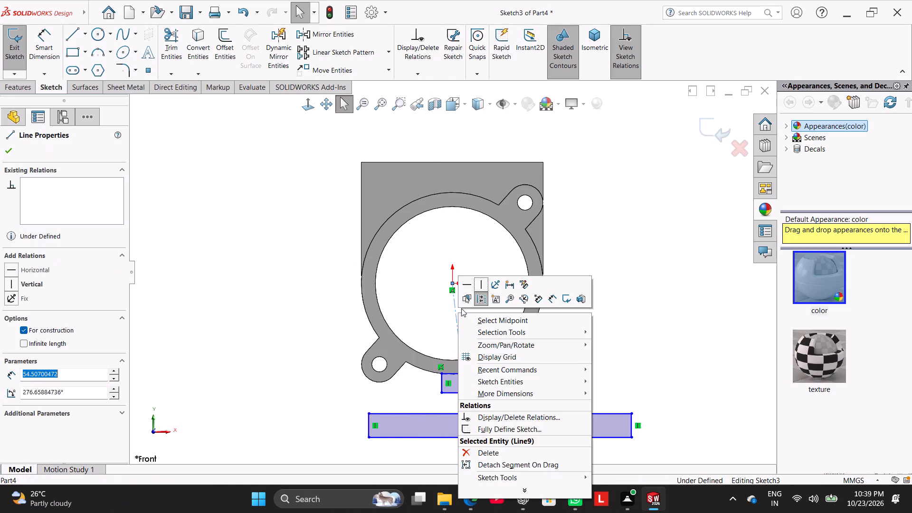
click(484, 283)
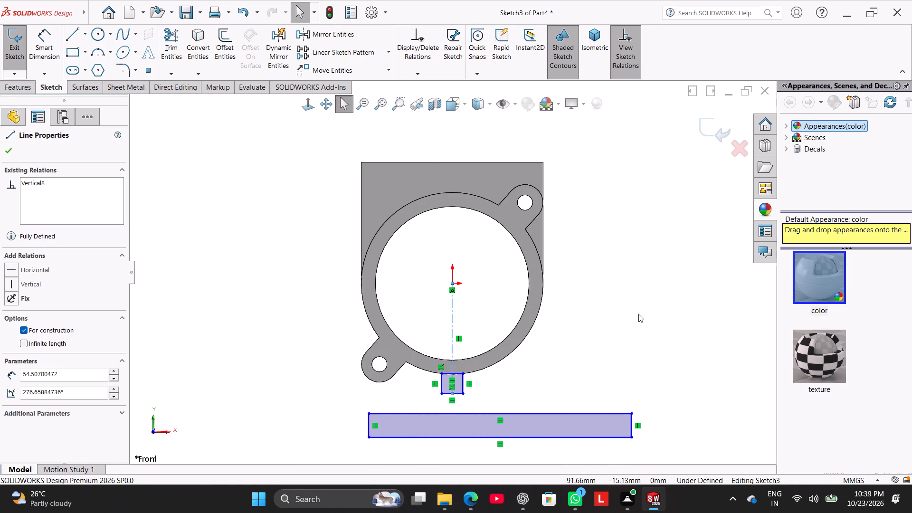
click(638, 314)
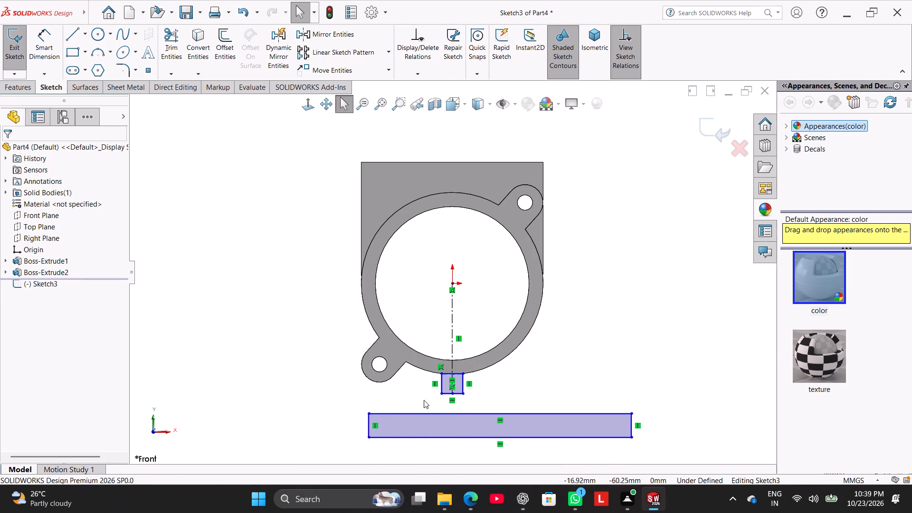
Widen the small rectangle symmetrically about the centerline so its sides are about 13 mm high and its top overlaps the ring.
drag(463, 382, 489, 383)
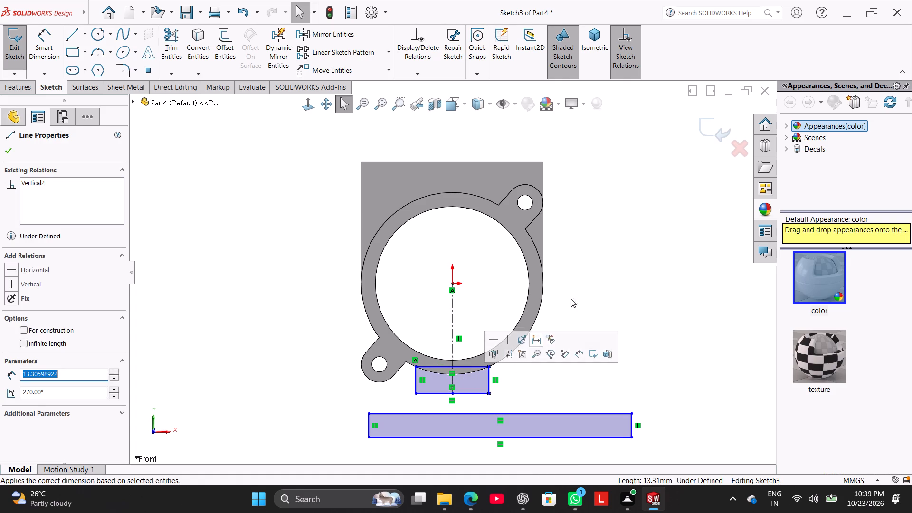
click(584, 279)
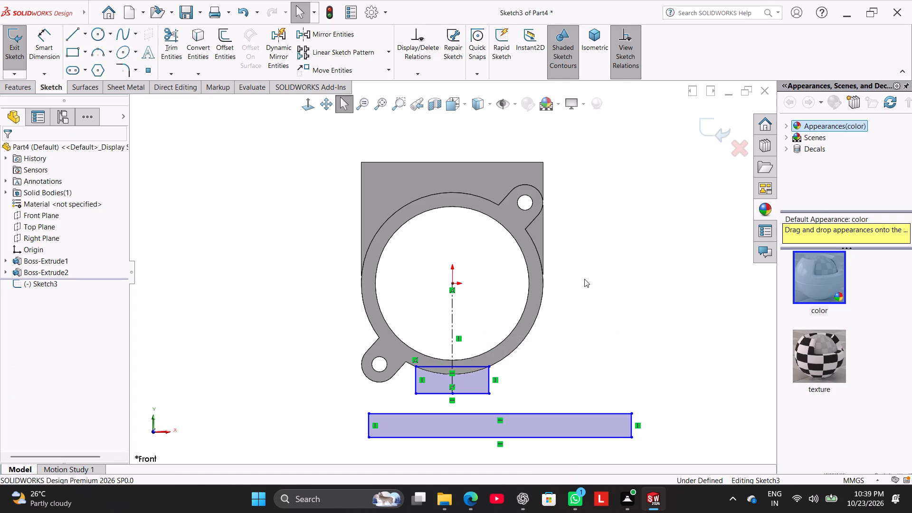
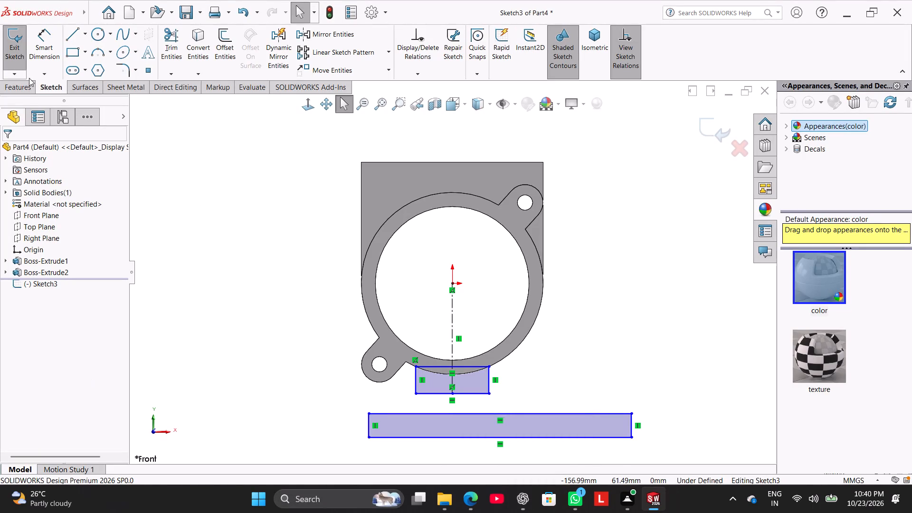
Dimension the small rectangle's bottom edge and set its width to 30 mm.
click(46, 45)
click(484, 393)
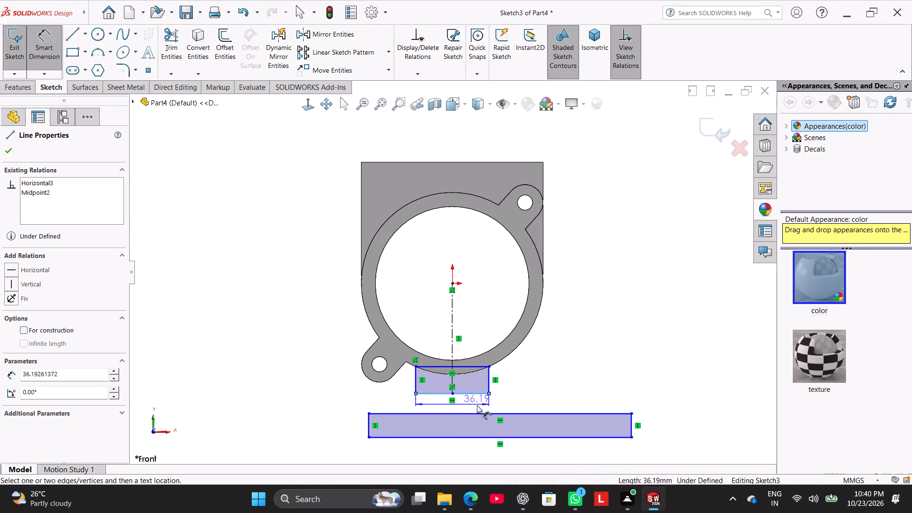
click(472, 405)
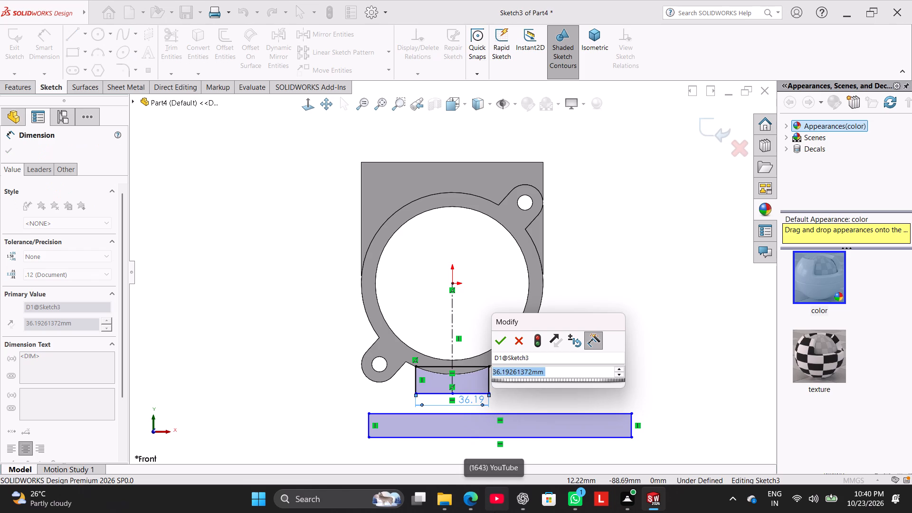
text(30)
key(Return)
right_click(595, 334)
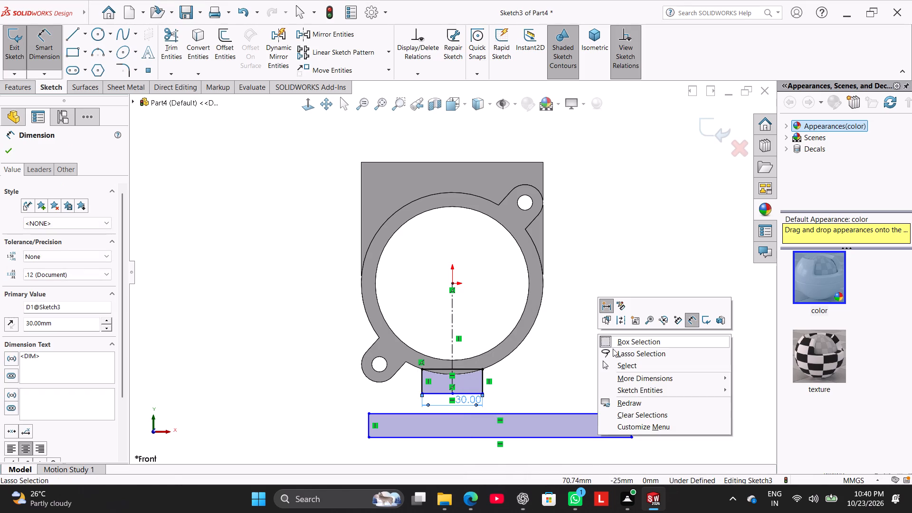
click(625, 360)
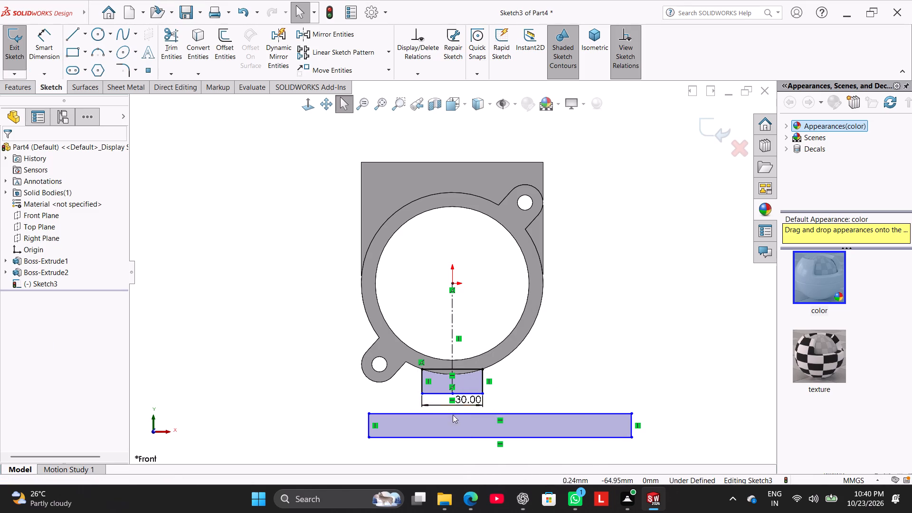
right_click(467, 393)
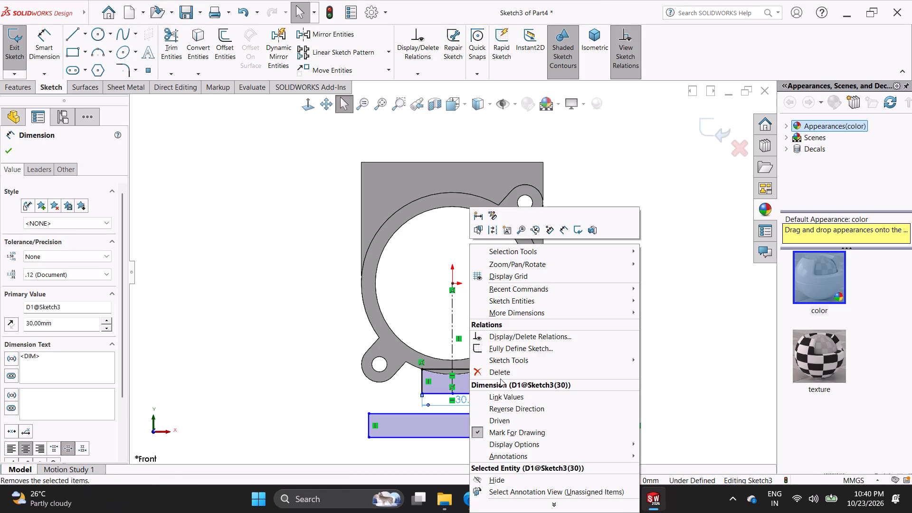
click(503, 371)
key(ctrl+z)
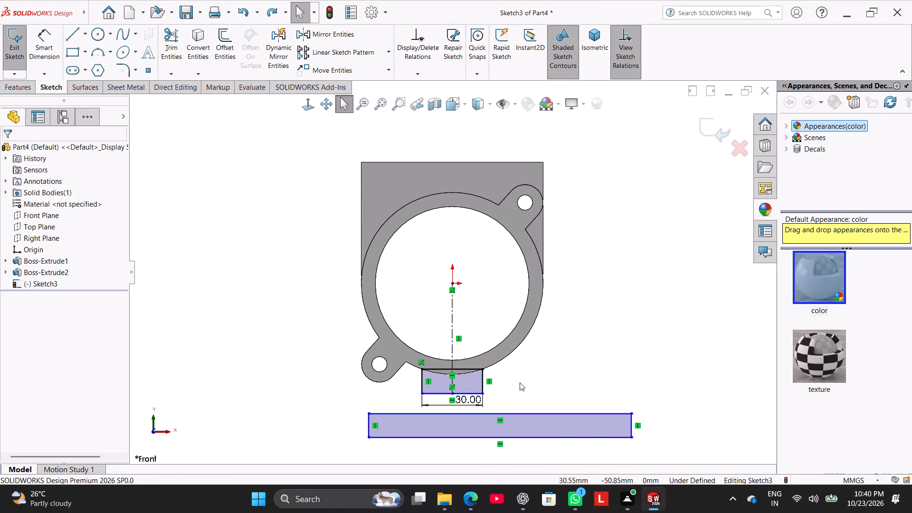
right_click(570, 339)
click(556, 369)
Delete the bottom edge of the small rectangle beneath the ring.
scroll(430, 405, down, 3)
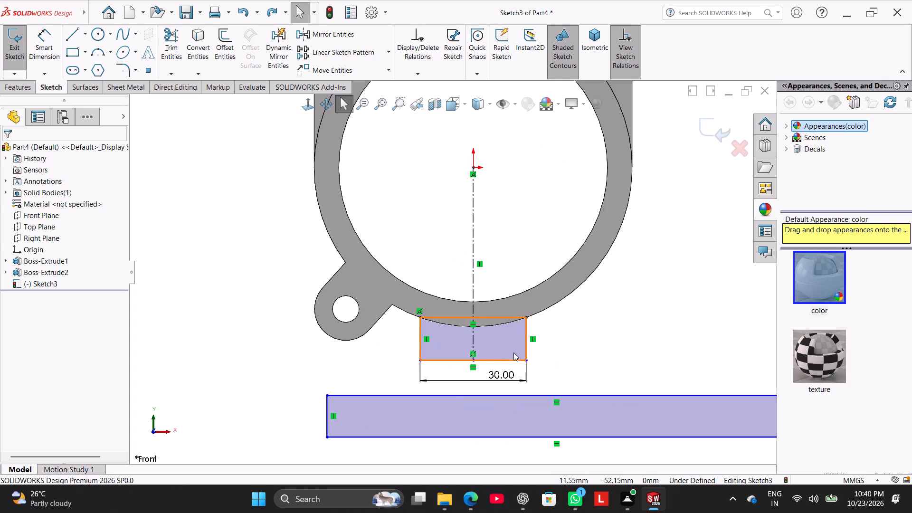
right_click(512, 360)
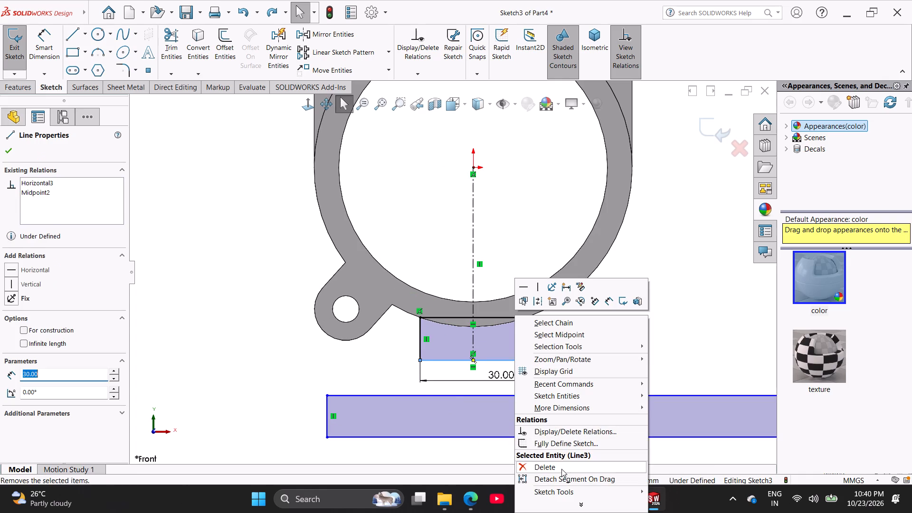
click(561, 469)
Make the lower endpoint of the small rectangle's right side coincident with the wide rectangle's top edge.
scroll(587, 366, up, 2)
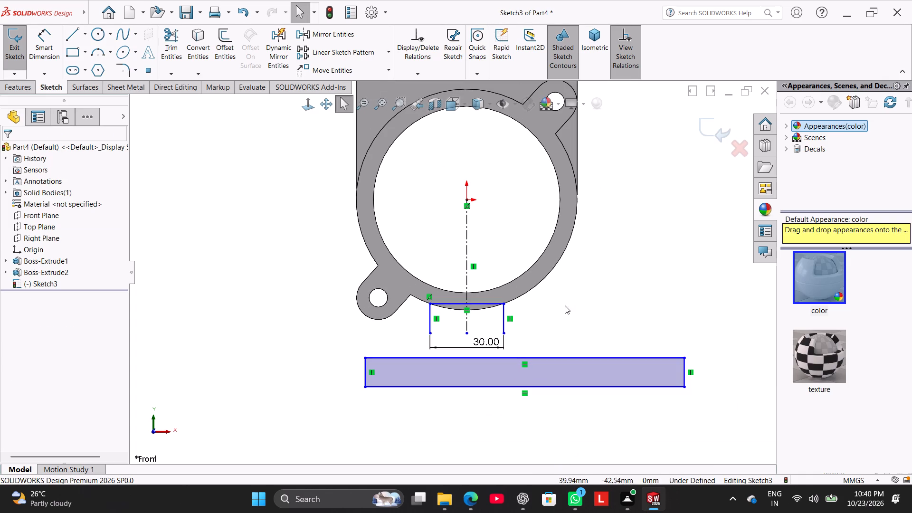
ctrl+click(459, 358)
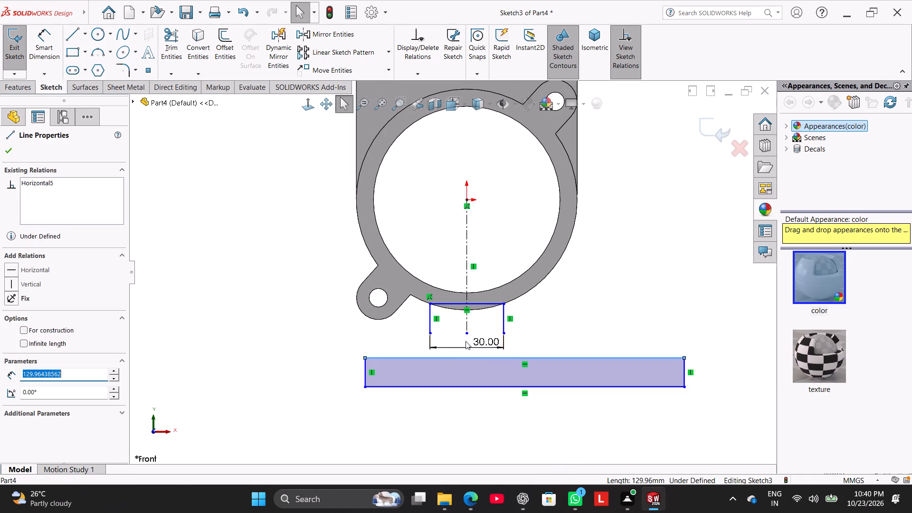
ctrl+click(506, 332)
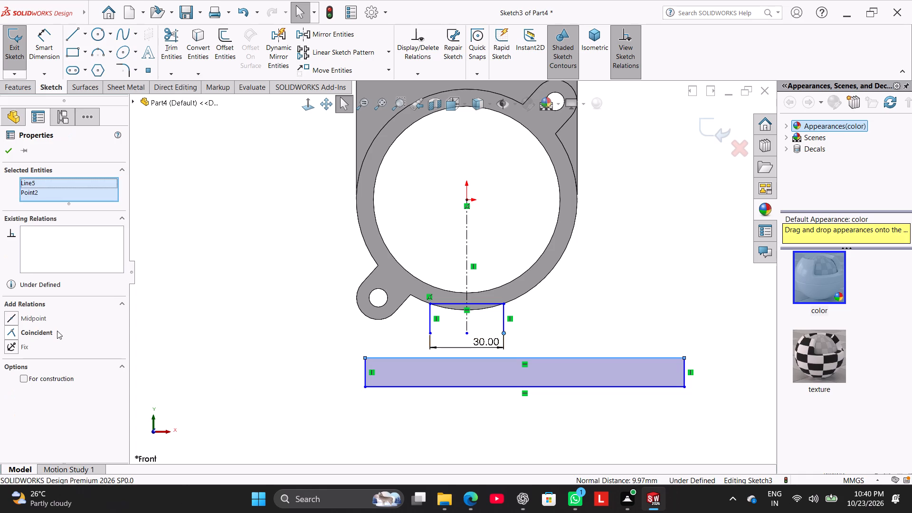
click(46, 335)
click(198, 304)
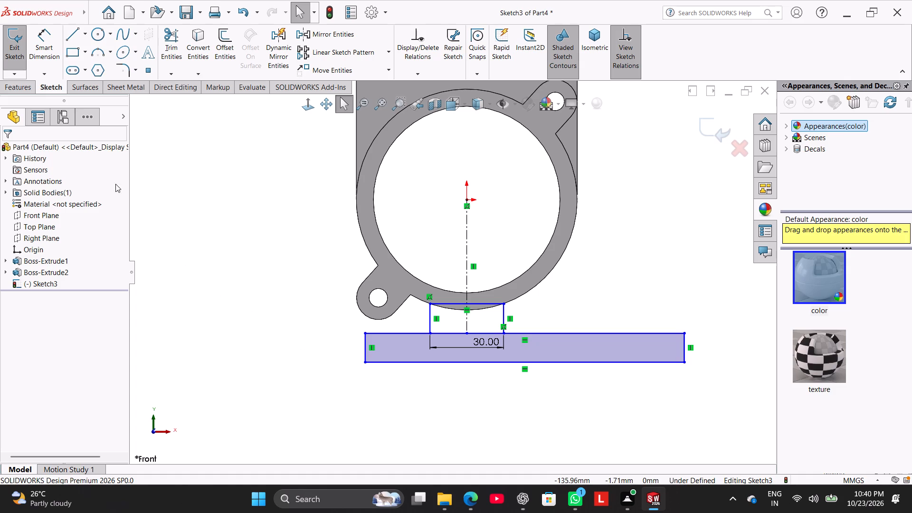
Dimension the vertical distance from the origin to the wide rectangle's top edge as 60 mm.
click(50, 43)
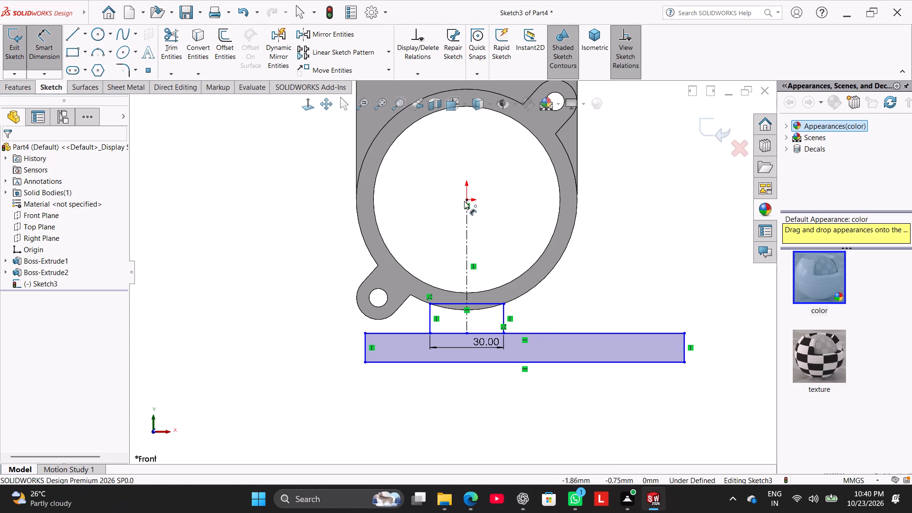
click(465, 200)
click(484, 334)
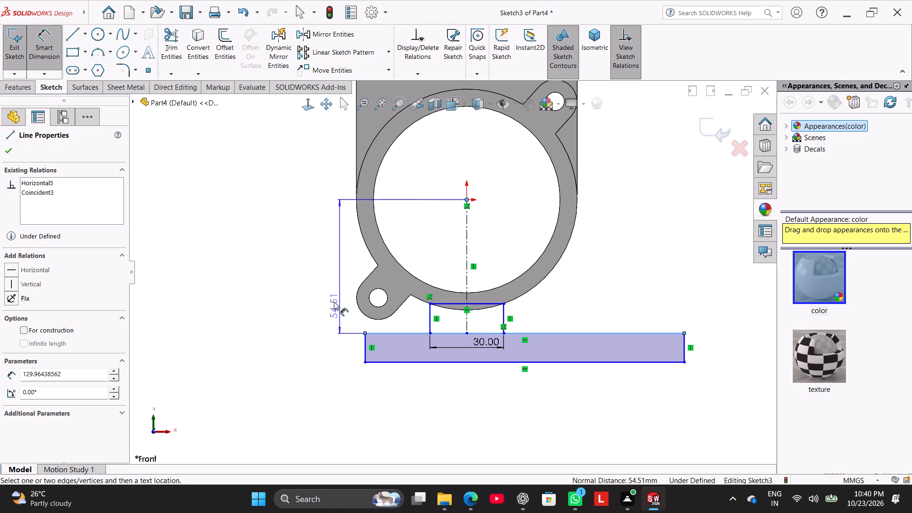
click(321, 289)
key(6)
key(0)
key(Return)
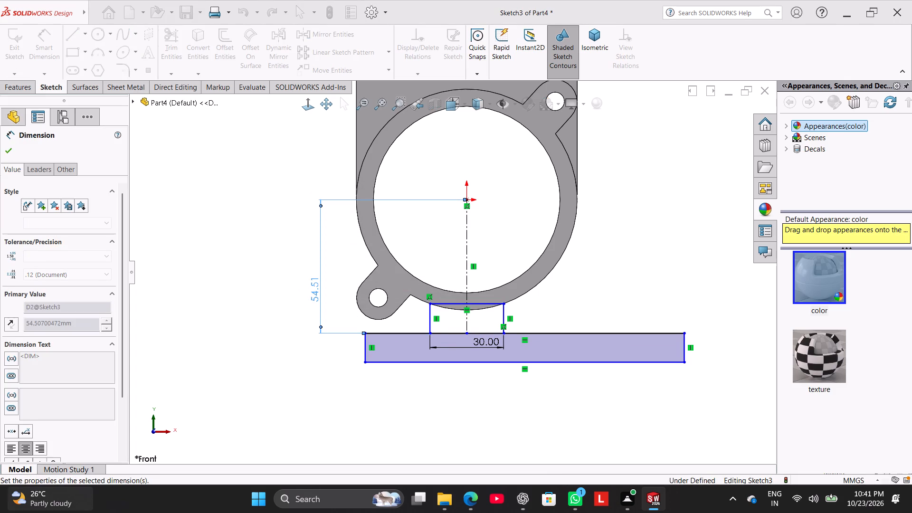
right_click(637, 231)
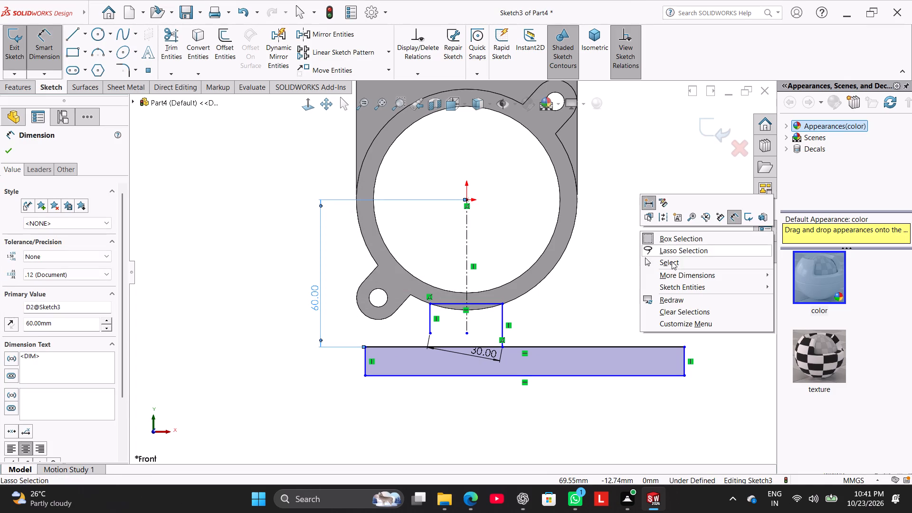
click(675, 260)
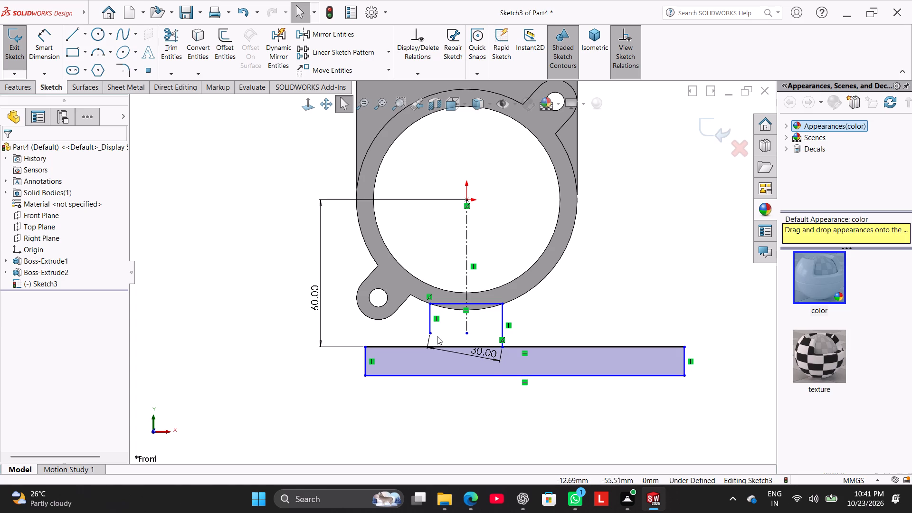
Extend the small rectangle's left side so its lower endpoint attaches to the wide rectangle's top edge.
drag(430, 332, 434, 342)
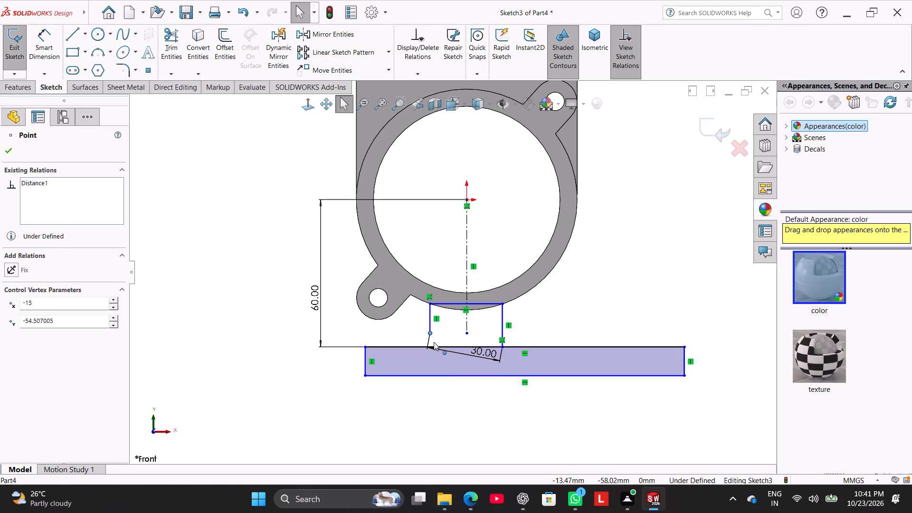
drag(434, 342, 434, 346)
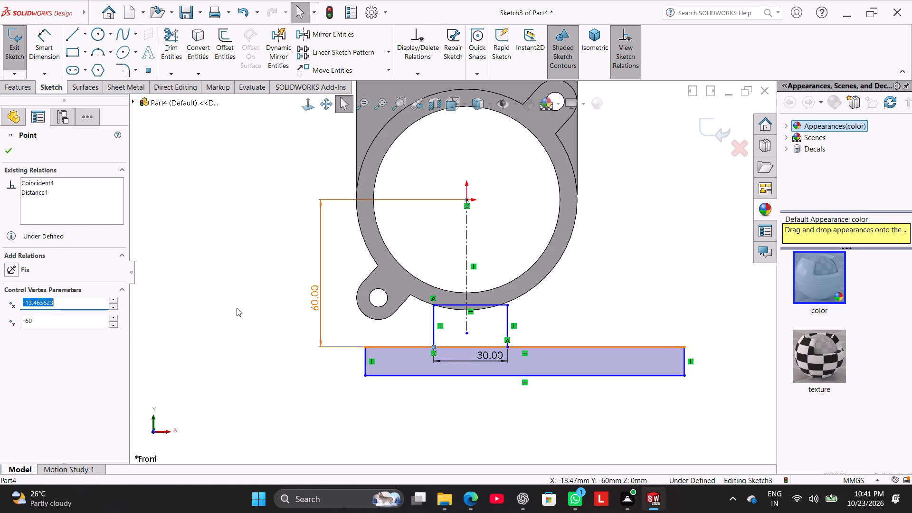
click(224, 302)
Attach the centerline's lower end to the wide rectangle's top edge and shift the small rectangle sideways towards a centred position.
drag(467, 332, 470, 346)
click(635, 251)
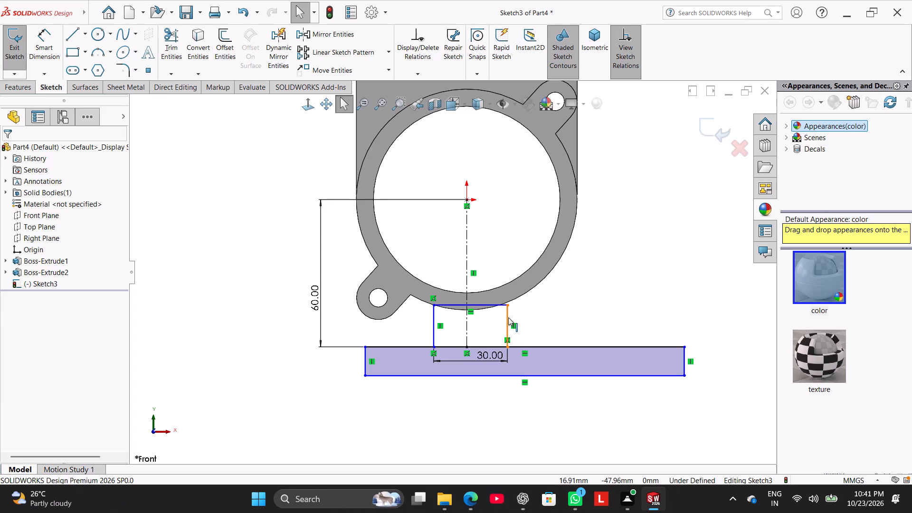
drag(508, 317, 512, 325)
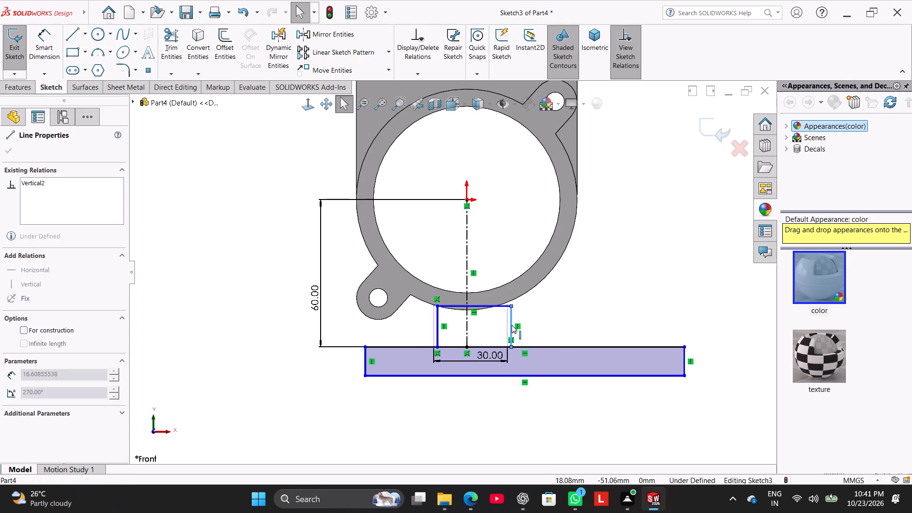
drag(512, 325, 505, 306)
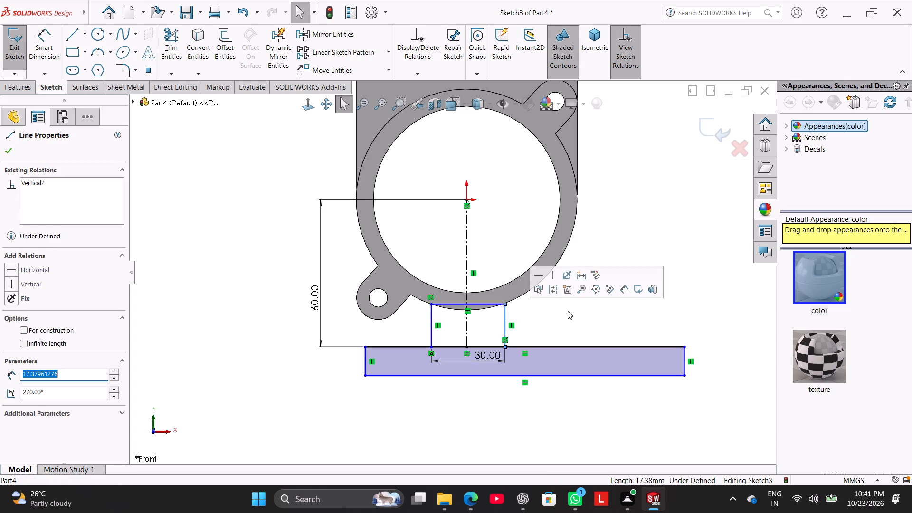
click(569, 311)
Free the centerline by deleting its coincident relation with the wide rectangle, shortening it to inside the ring and deleting its vertical relation.
scroll(464, 338, down, 3)
right_click(465, 348)
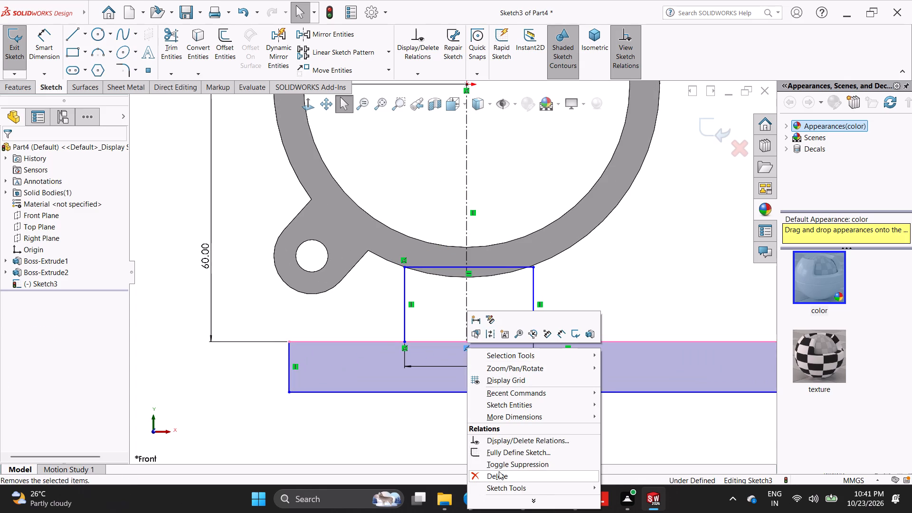
click(499, 475)
drag(466, 341, 470, 264)
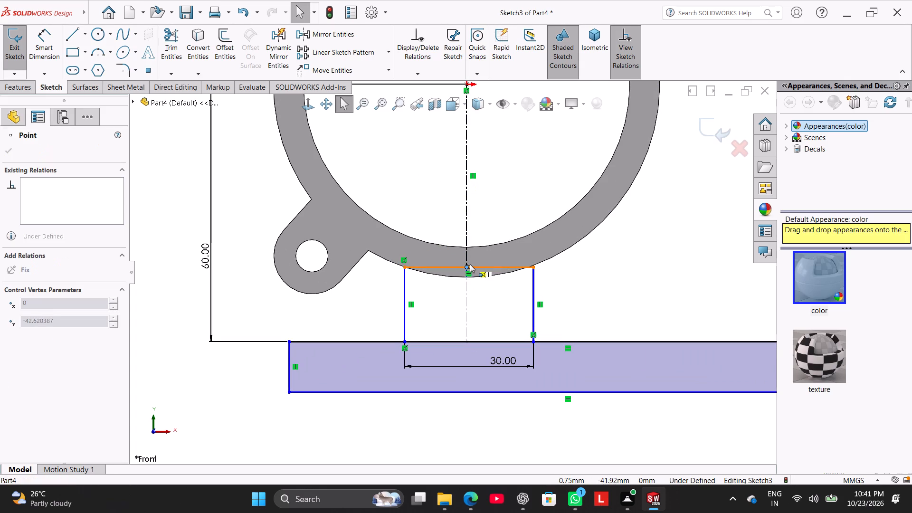
drag(470, 264, 491, 225)
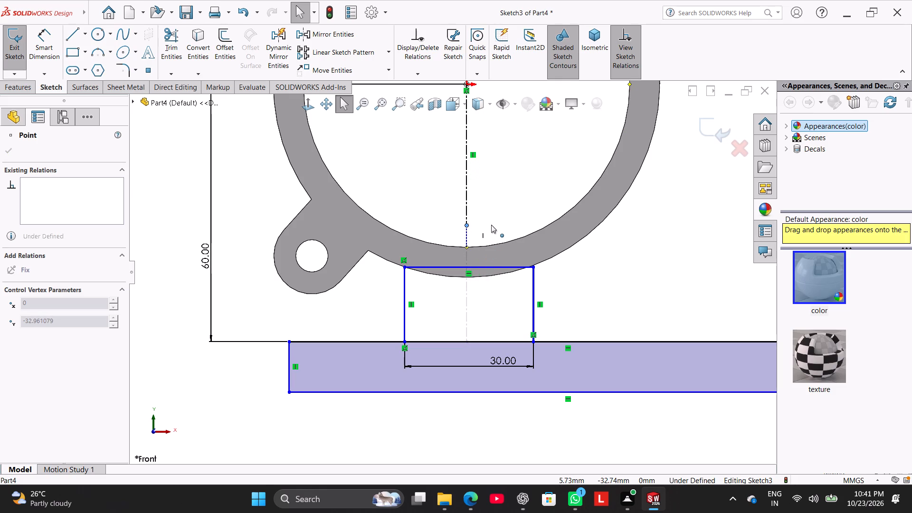
drag(491, 225, 491, 230)
right_click(474, 157)
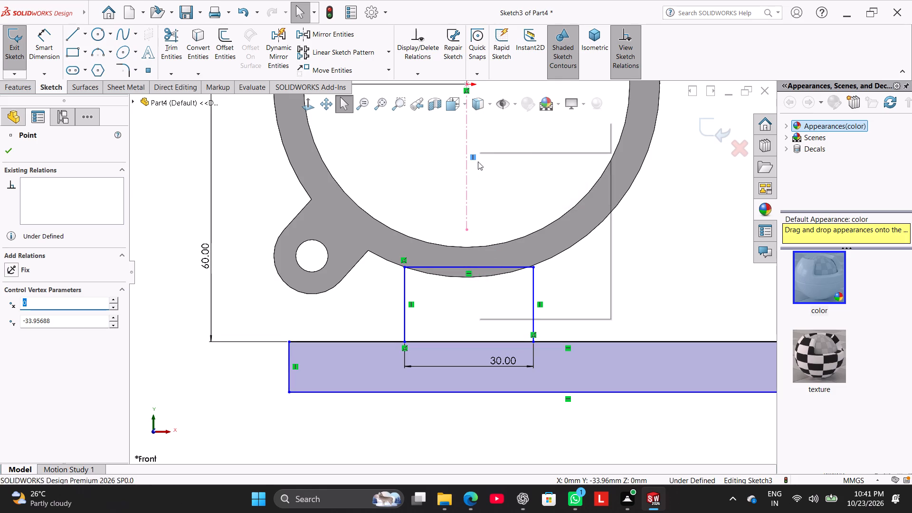
click(506, 281)
Attach the centerline's lower end to the midpoint of the small rectangle's top edge and make the centerline vertical.
drag(466, 228, 467, 228)
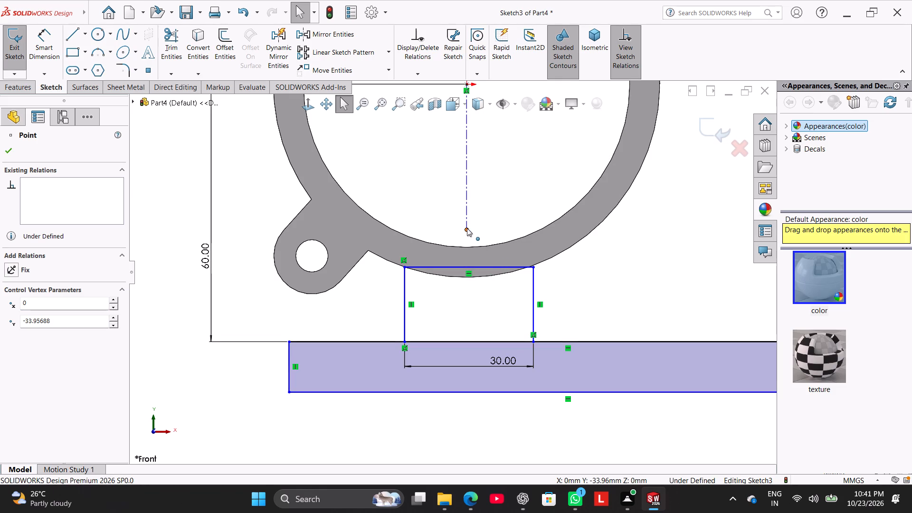
drag(467, 228, 470, 269)
right_click(493, 199)
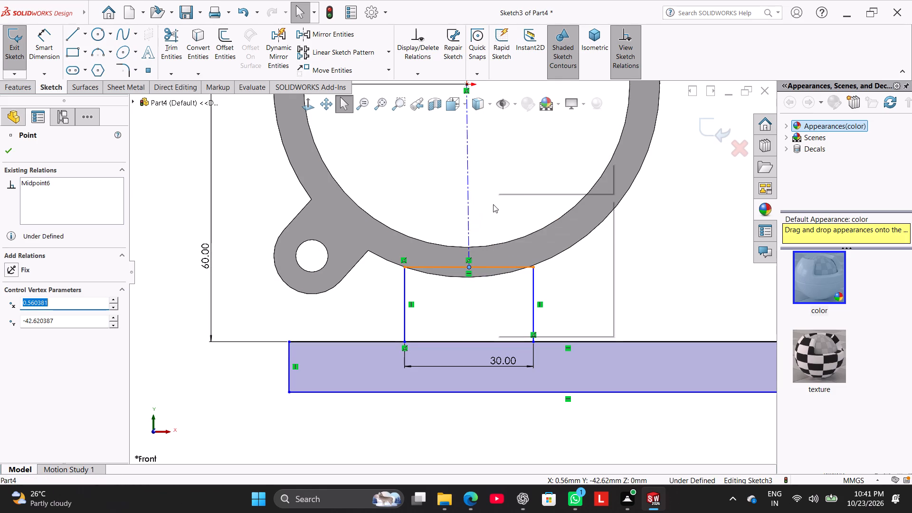
right_click(467, 204)
click(491, 176)
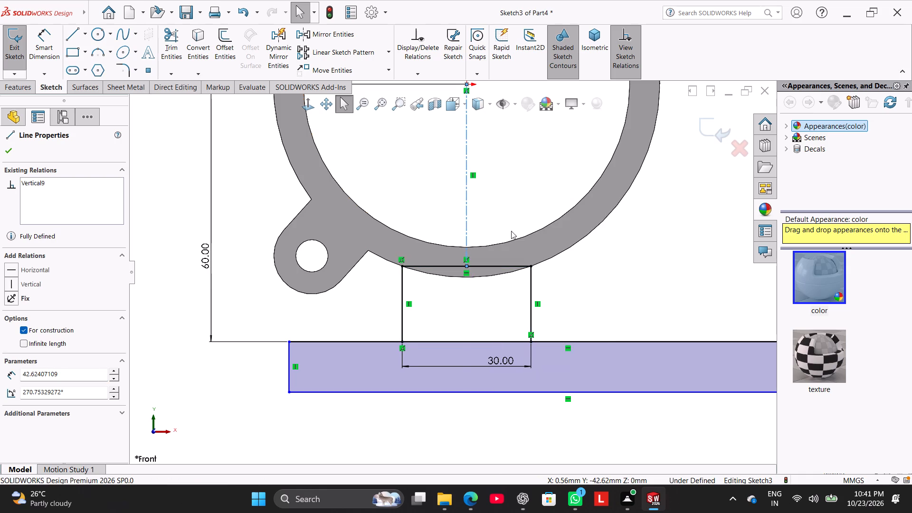
click(603, 265)
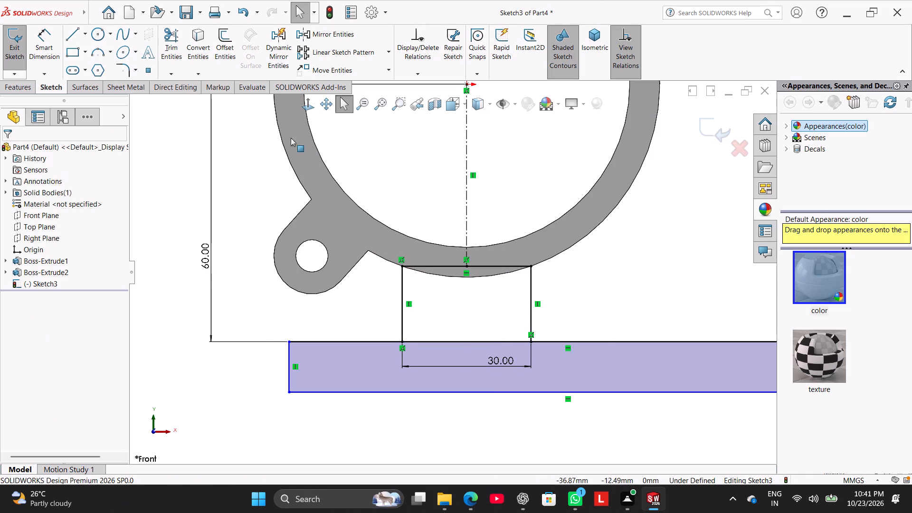
Convert the ring's lower outer edge into a sketch arc.
click(193, 43)
click(378, 255)
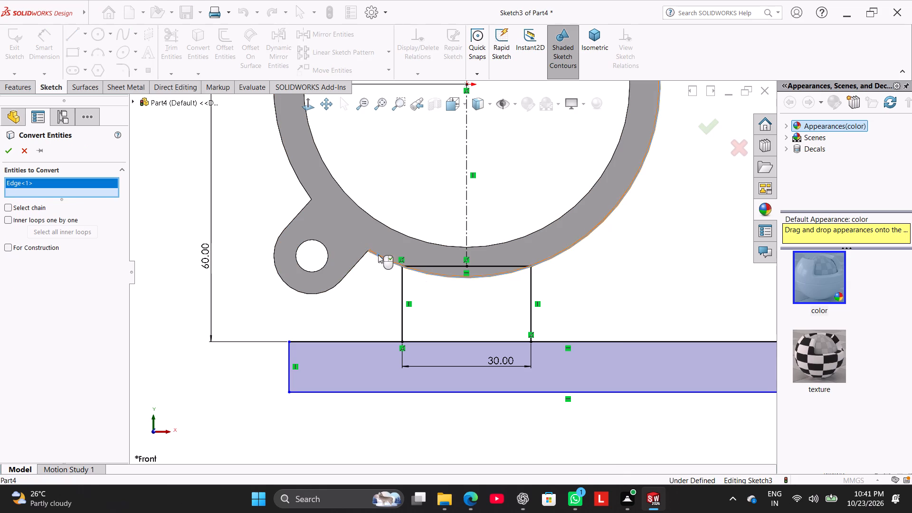
click(9, 153)
Trim away the small rectangle's top edge inside the ring with Power trim.
scroll(521, 251, up, 1)
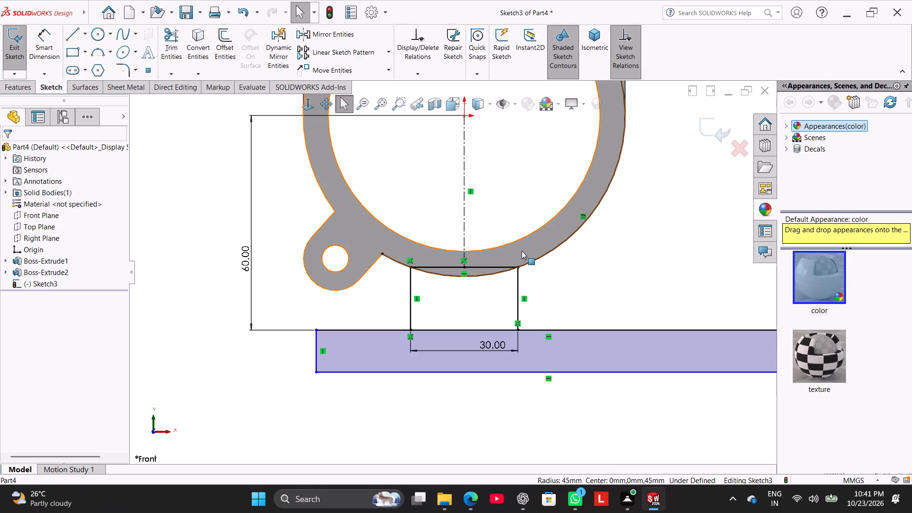
click(181, 43)
scroll(530, 272, down, 4)
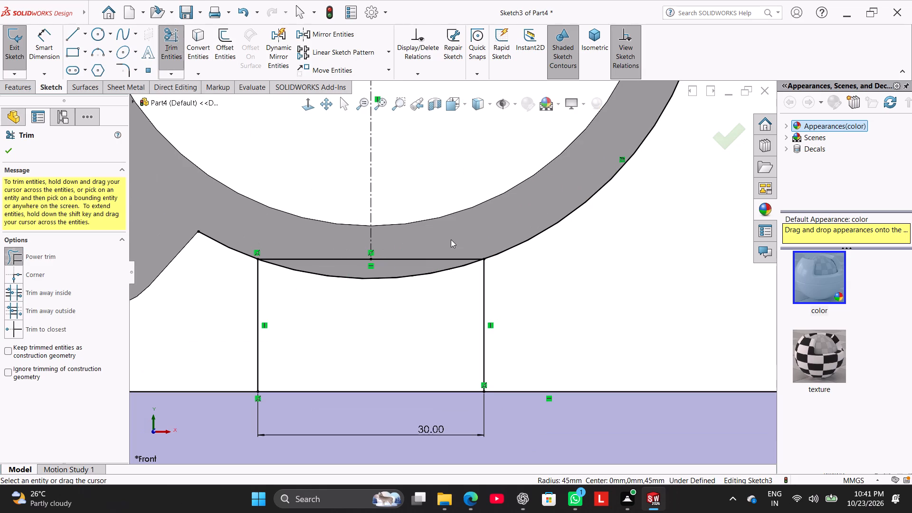
drag(452, 239, 345, 254)
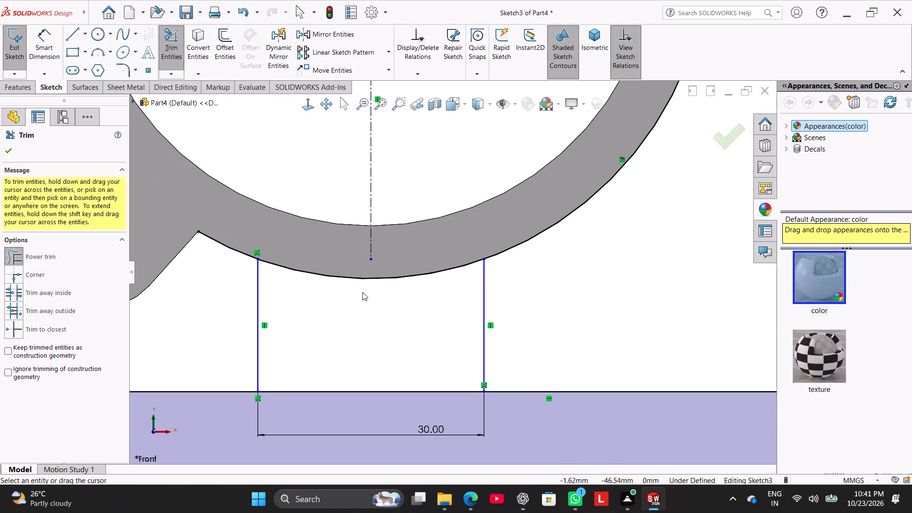
Trim away the converted ring arc on both sides of the support, keeping only the piece between its vertical lines.
scroll(385, 297, up, 2)
drag(494, 240, 509, 268)
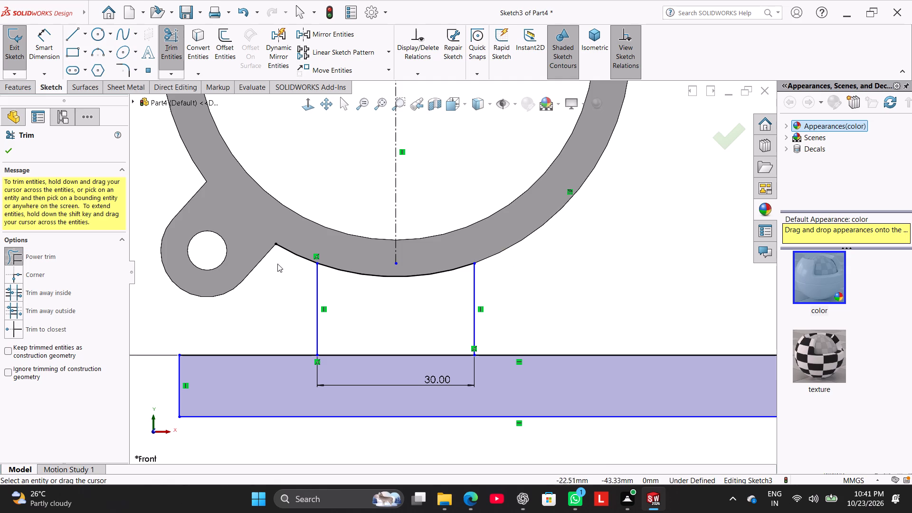
drag(304, 237, 289, 282)
right_click(559, 261)
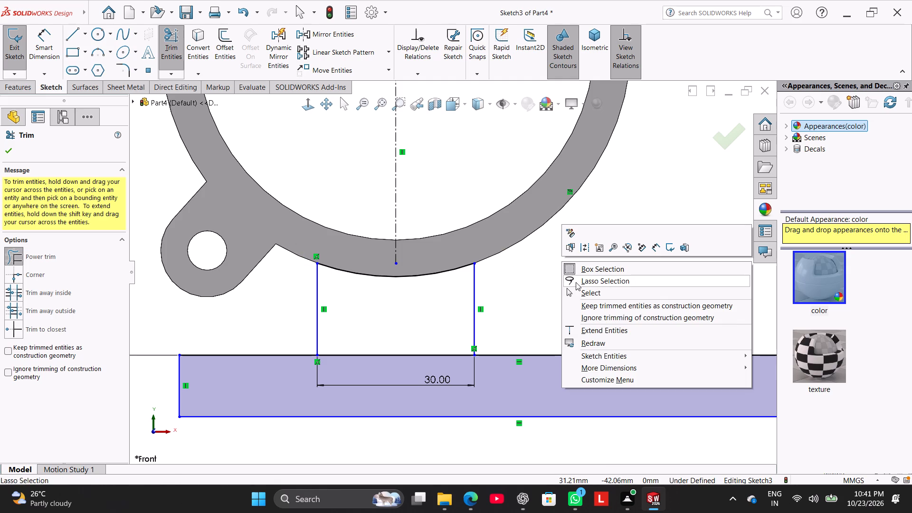
click(580, 289)
Attach the centerline's lower end to the midpoint of the trimmed arc at the ring's bottom.
drag(397, 263, 397, 274)
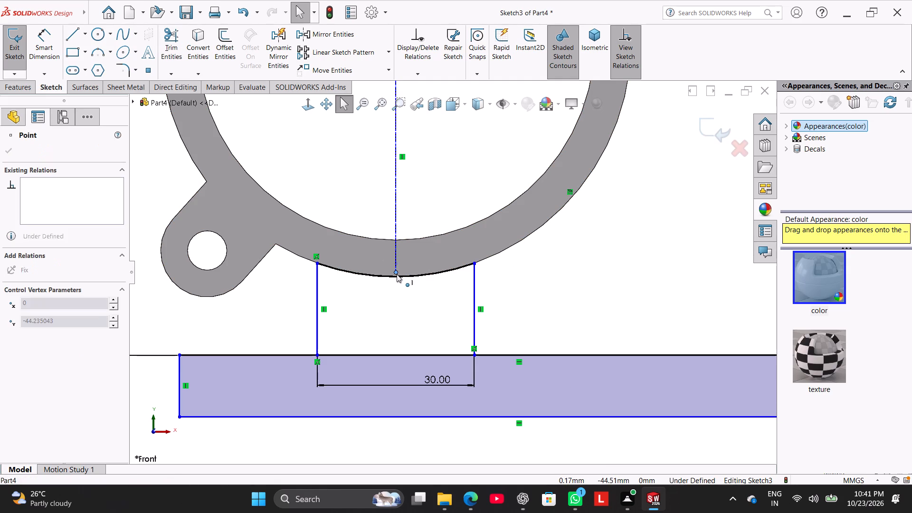
drag(397, 274, 397, 275)
click(568, 288)
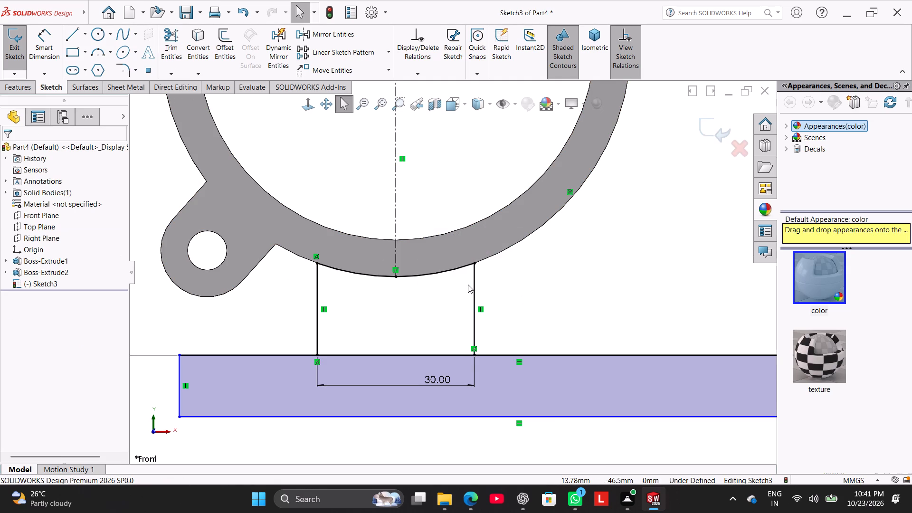
Dimension the horizontal offset between the vertical centerline and the midpoint of the base rectangle's bottom edge as 20 mm.
scroll(468, 292, up, 3)
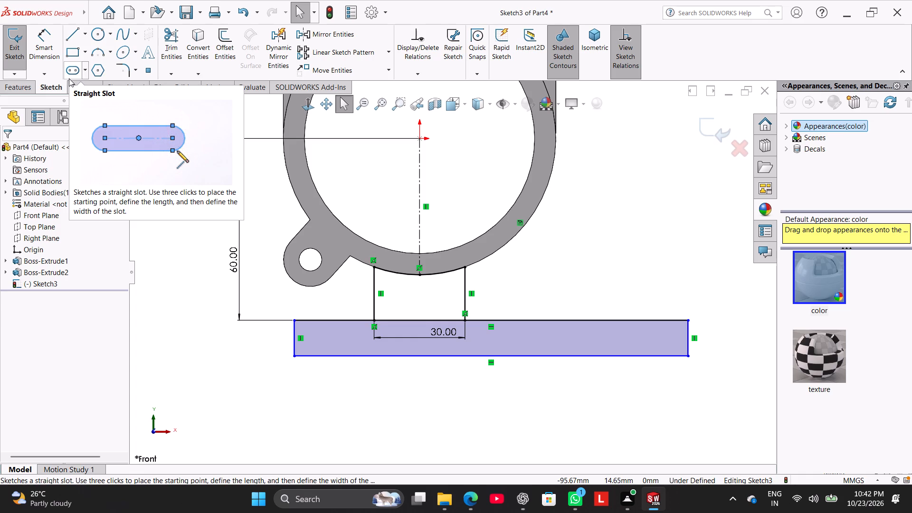
click(50, 53)
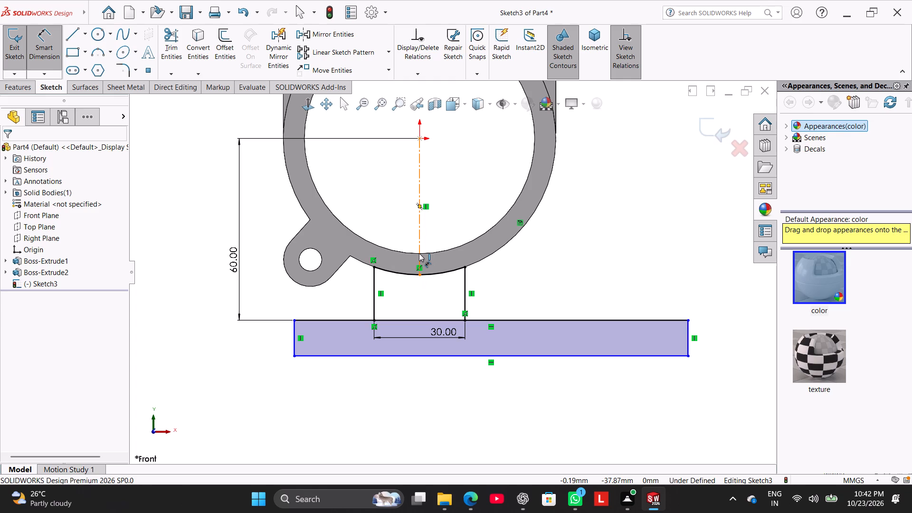
click(419, 253)
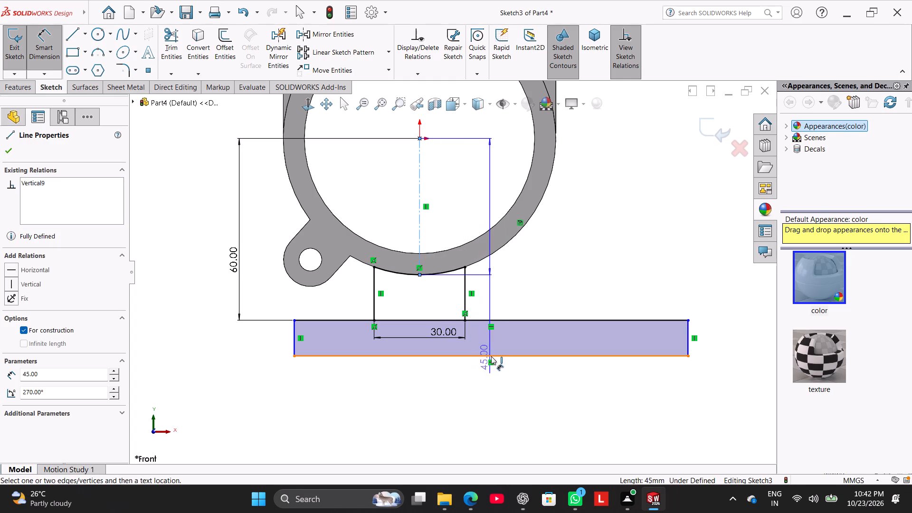
click(490, 356)
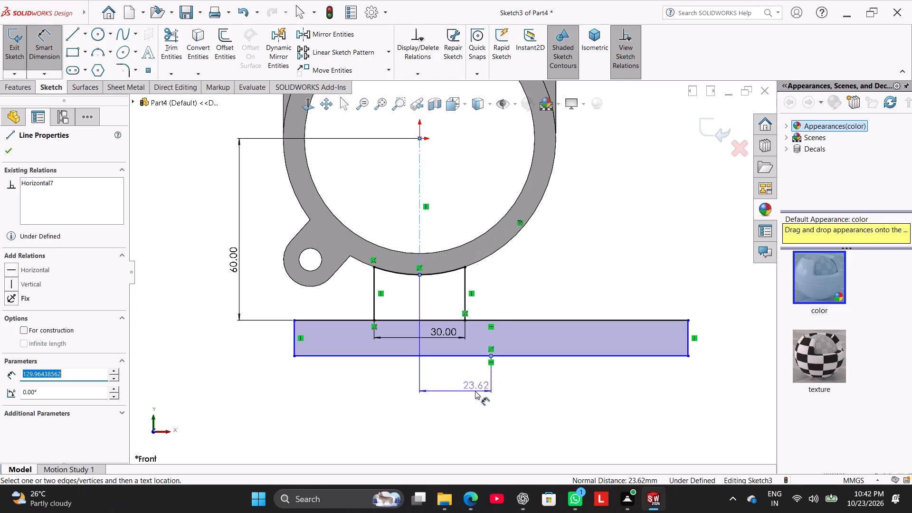
click(472, 391)
key(2)
key(0)
key(Return)
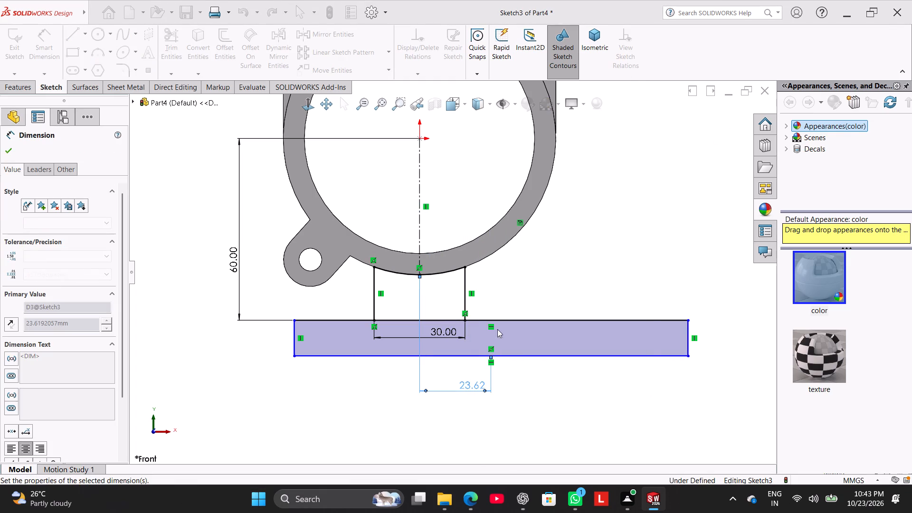
drag(200, 179, 189, 186)
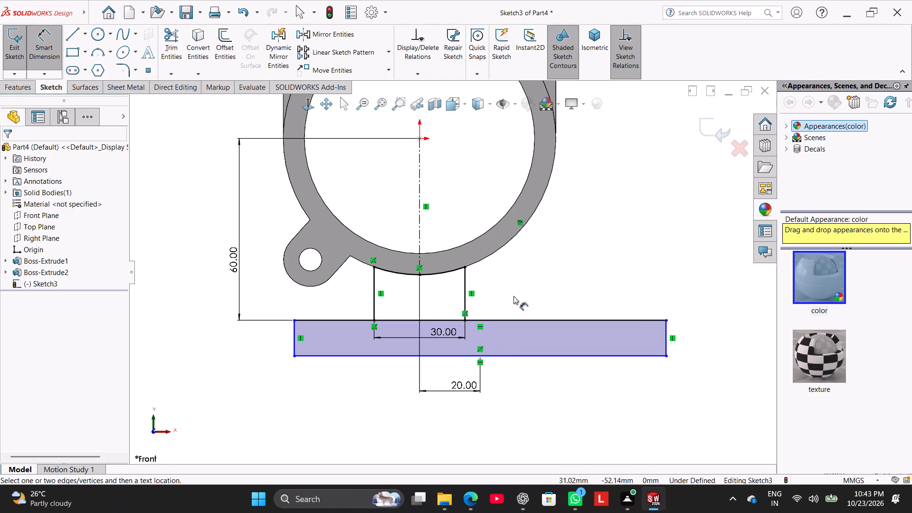
click(528, 278)
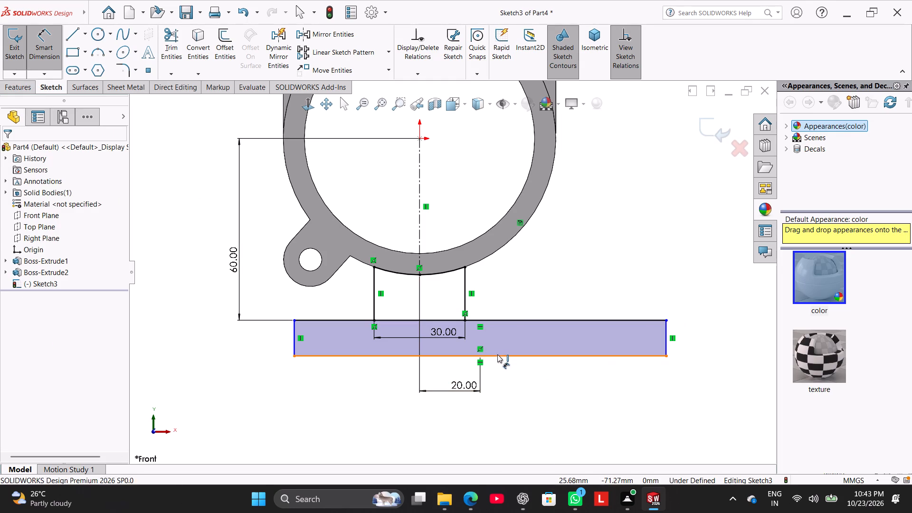
Dimension the base rectangle's bottom edge to a length of 190 mm.
click(497, 354)
click(475, 422)
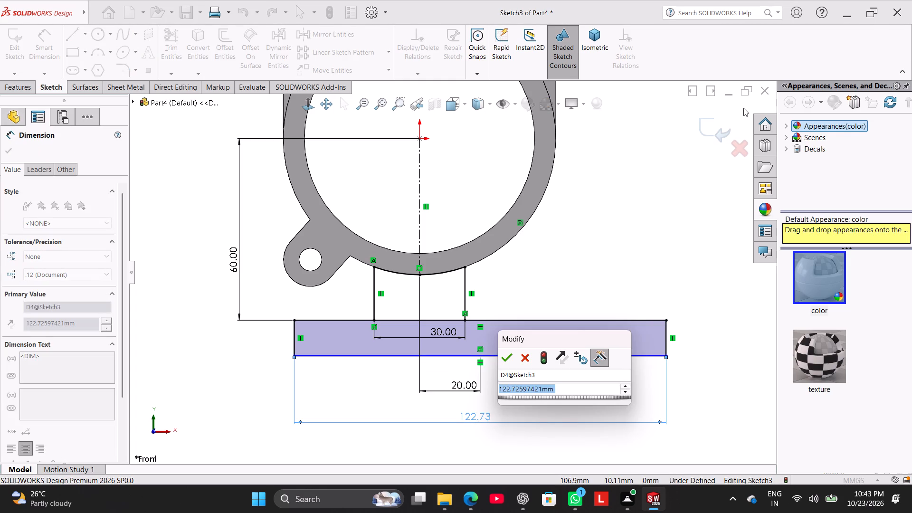
text(85)
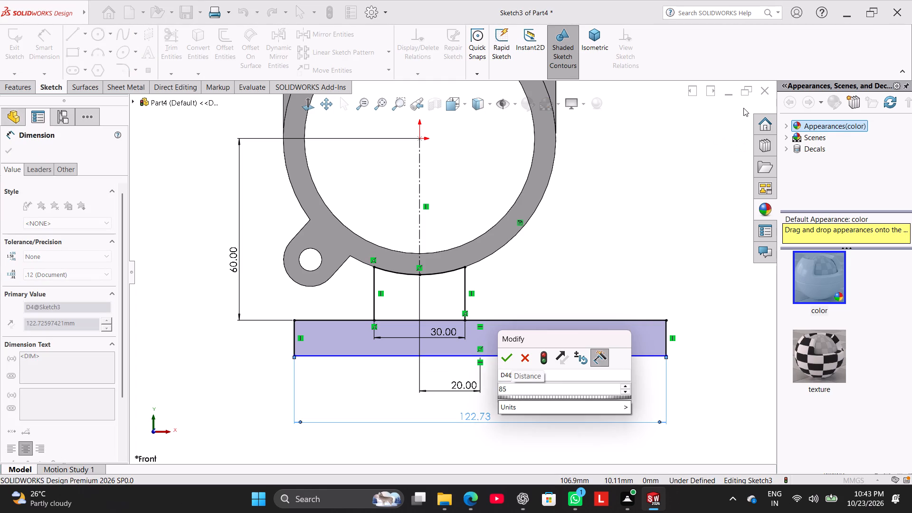
text(+10)
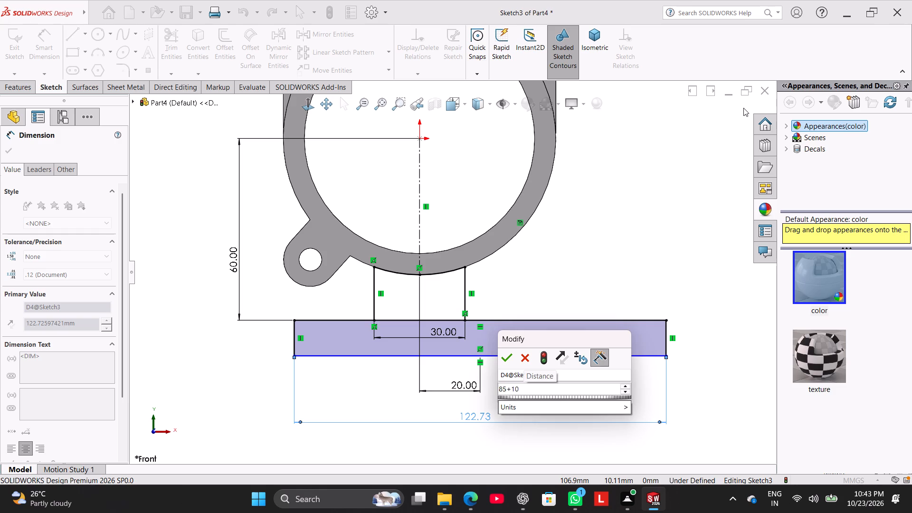
key(BackSpace)
key(BackSpace)
key(BackSpace)
key(BackSpace)
key(BackSpace)
text(95*2)
key(Return)
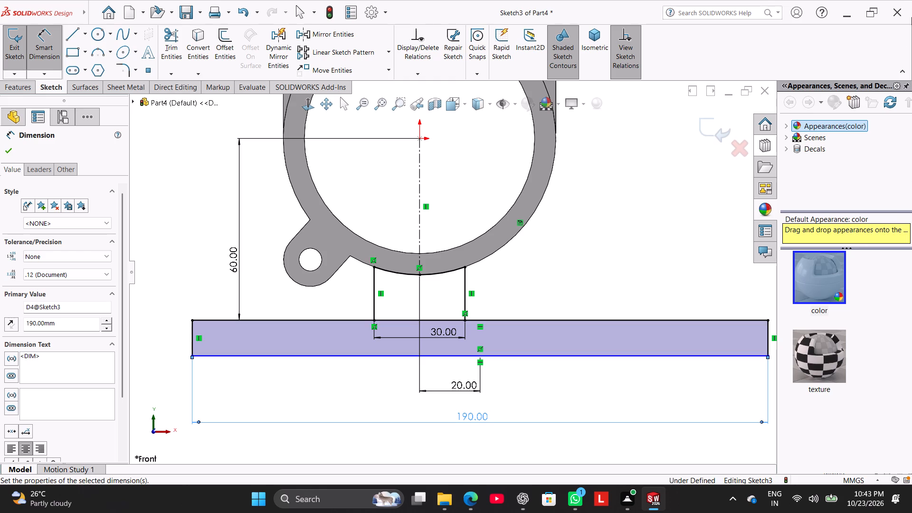
scroll(655, 294, up, 5)
right_click(601, 238)
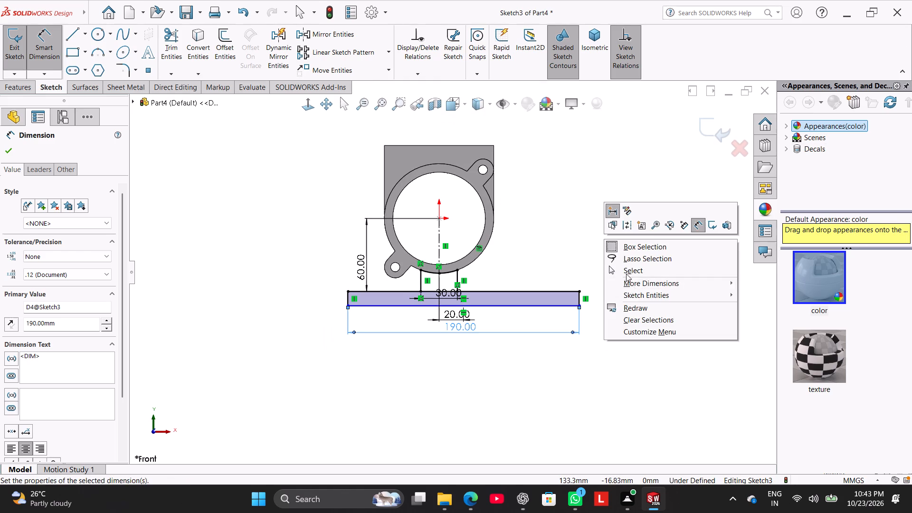
click(624, 268)
click(534, 378)
Trim away the base's top edge between the support's two vertical lines to merge them into one profile.
scroll(446, 324, down, 1)
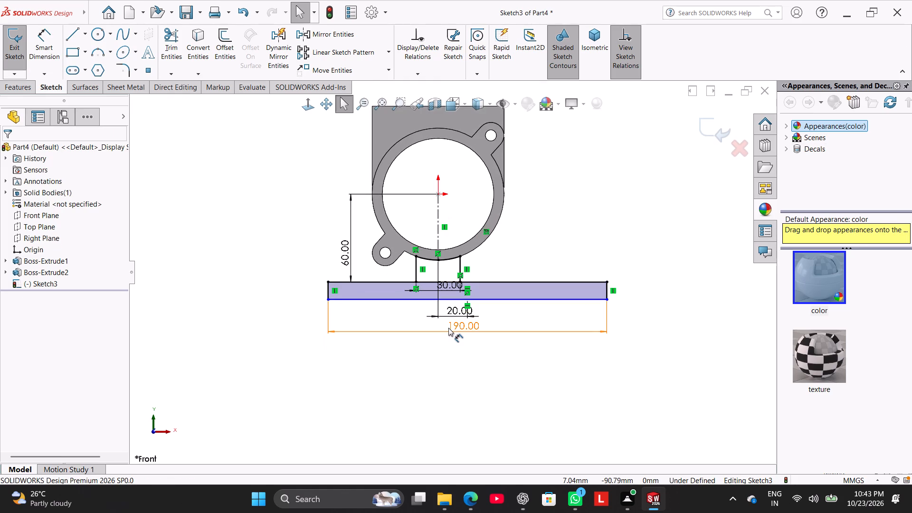
scroll(448, 328, down, 1)
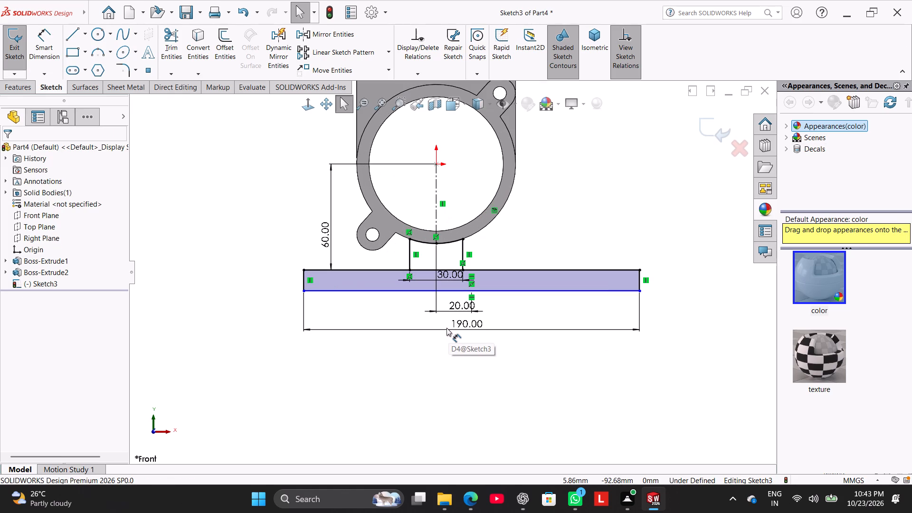
scroll(285, 214, down, 2)
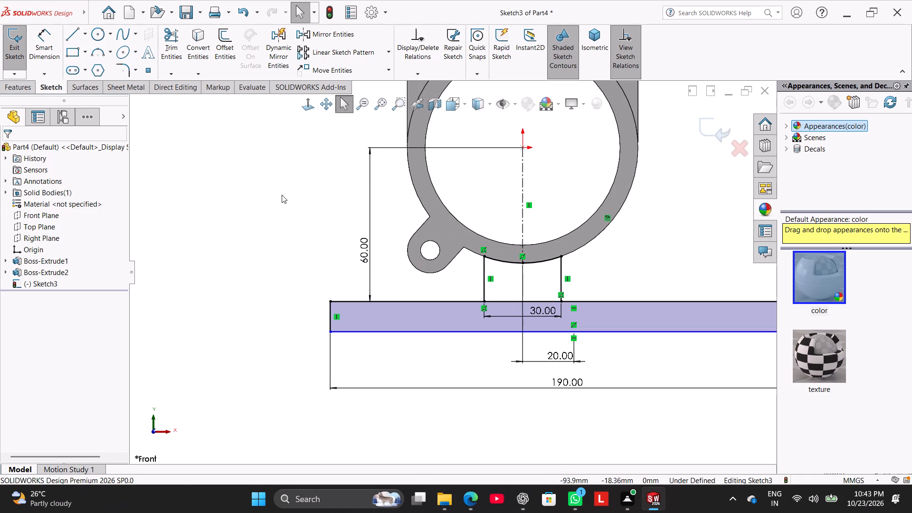
click(178, 39)
scroll(506, 327, down, 2)
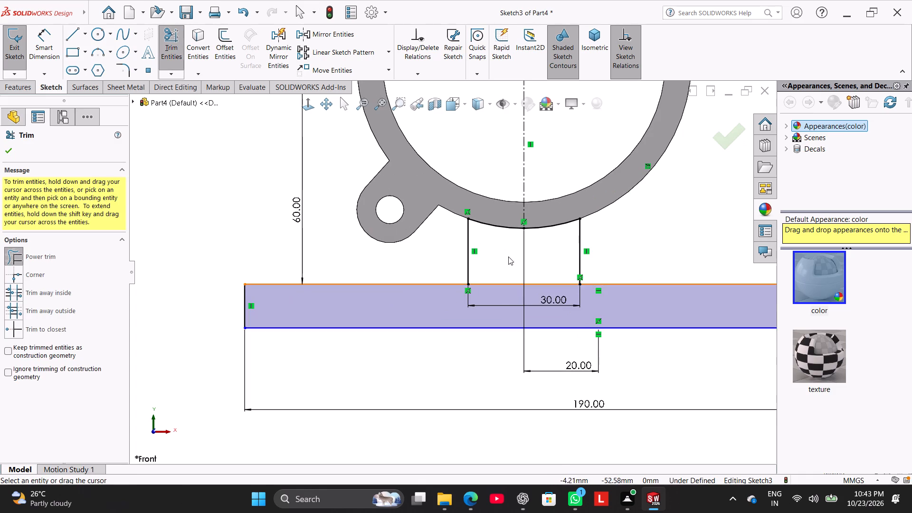
drag(508, 256, 506, 294)
Dimension the base's short vertical end edge to set its thickness to 10 mm.
scroll(508, 327, up, 3)
click(45, 50)
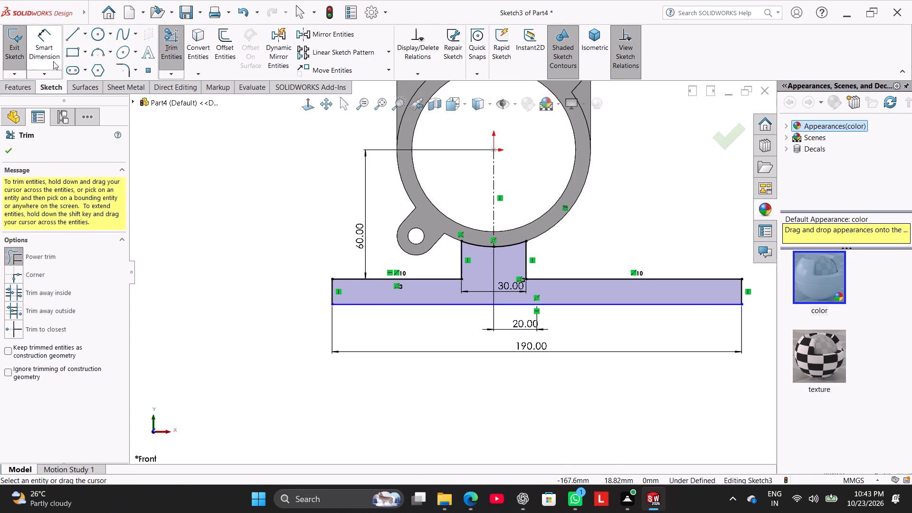
scroll(617, 415, up, 1)
click(692, 286)
click(722, 287)
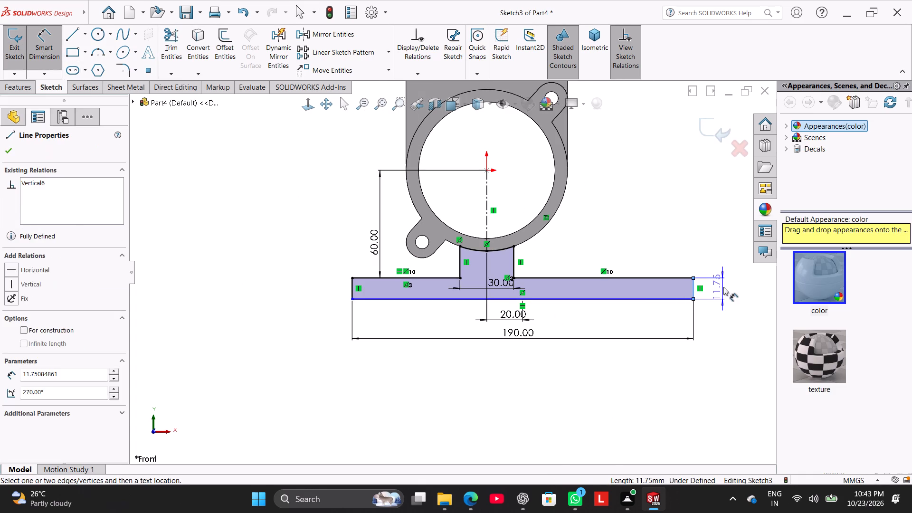
key(1)
key(0)
key(Return)
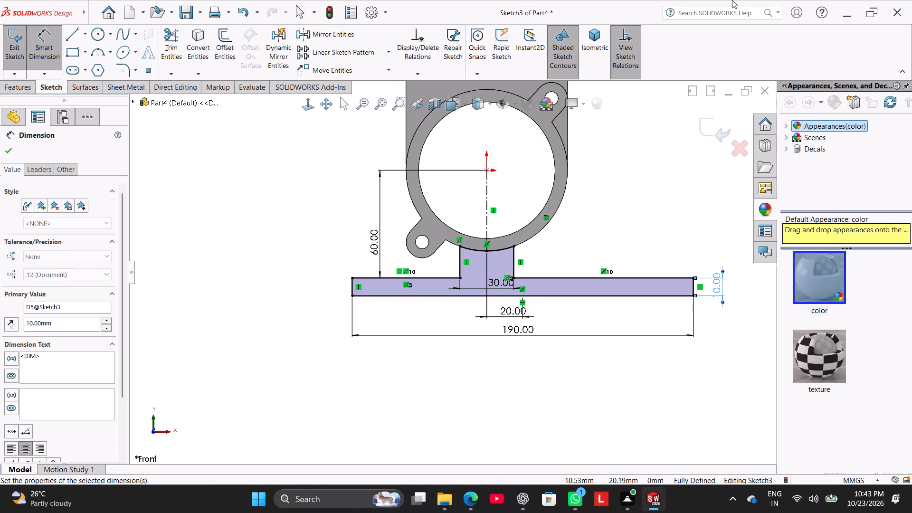
right_click(674, 173)
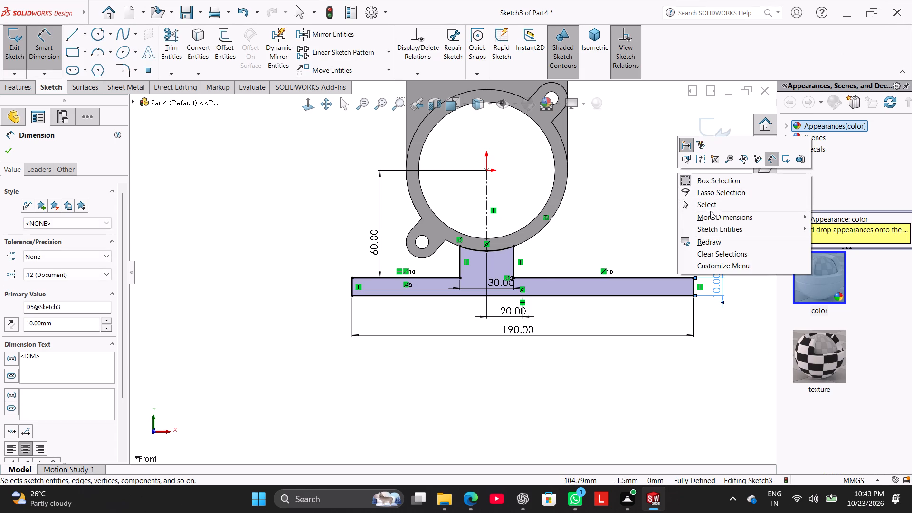
click(708, 202)
Extrude the base-and-support profile 90 mm with the Mid Plane end condition, merged with the body.
scroll(223, 220, up, 2)
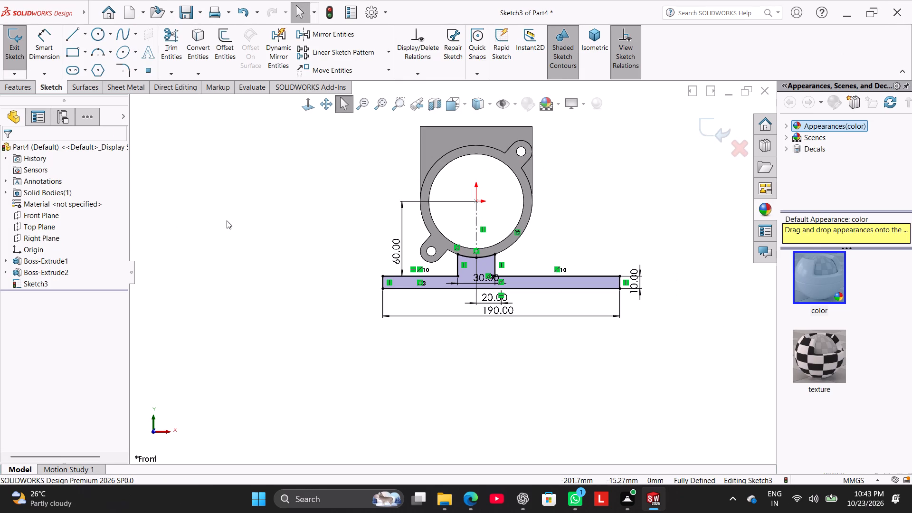
click(21, 87)
click(26, 49)
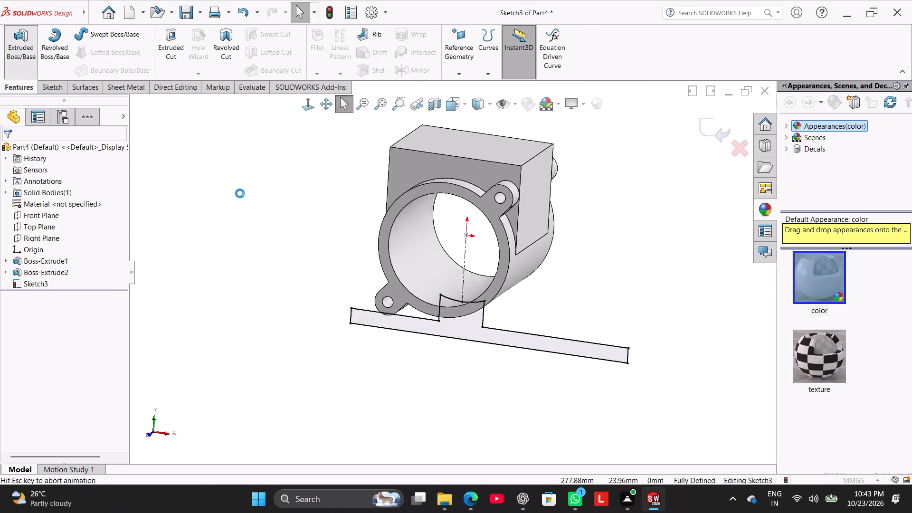
scroll(208, 223, up, 2)
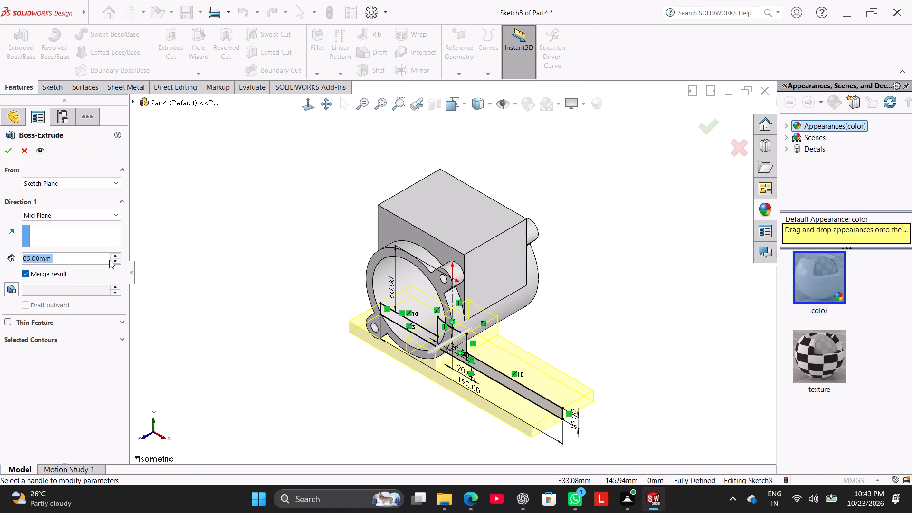
key(9)
key(0)
key(Return)
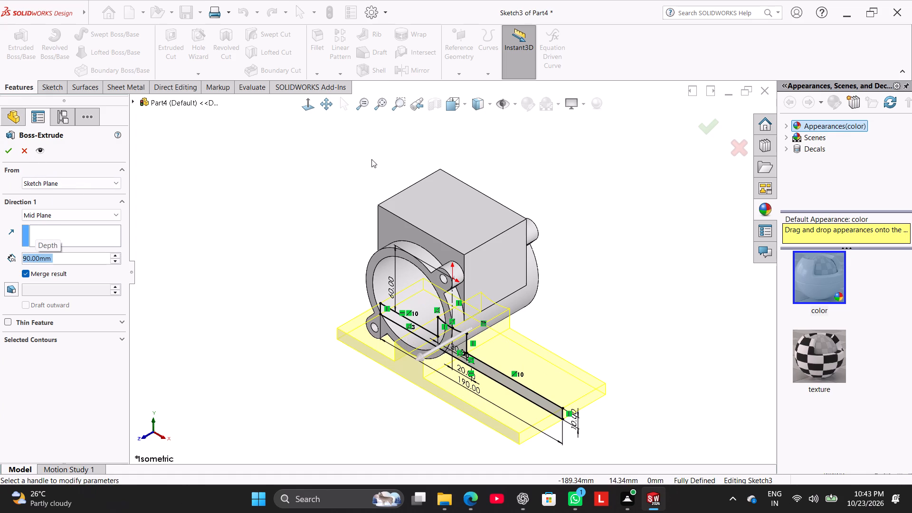
click(10, 149)
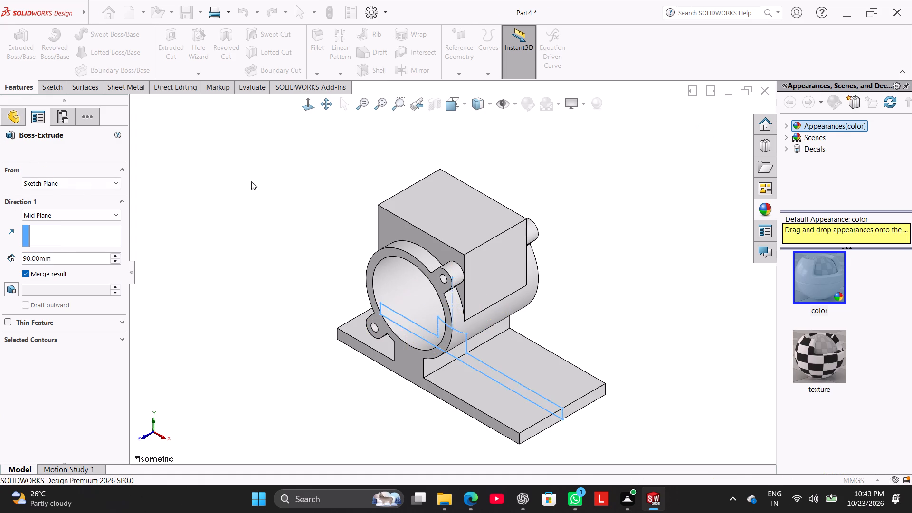
click(266, 181)
Fillet the four vertical corner edges of the base plate with a 10 mm radius.
middle_drag(237, 196, 260, 208)
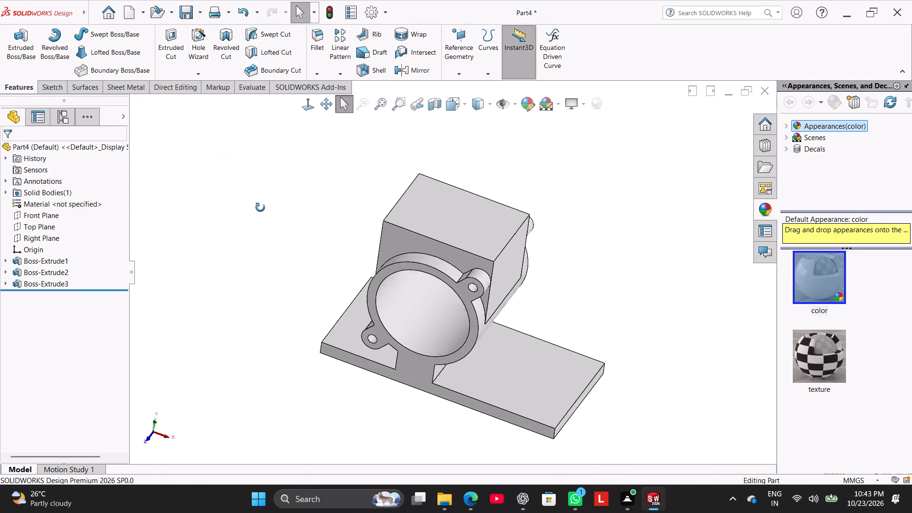
middle_drag(260, 208, 262, 220)
right_drag(264, 266, 351, 195)
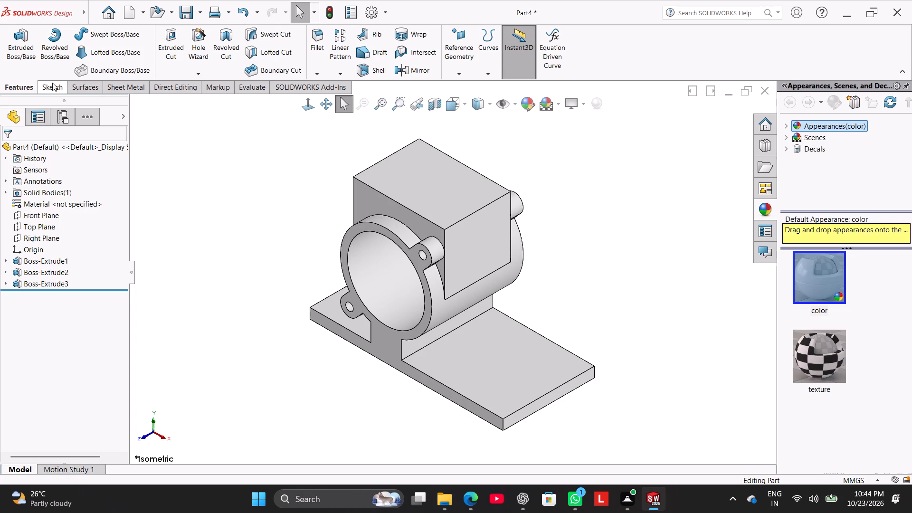
click(324, 35)
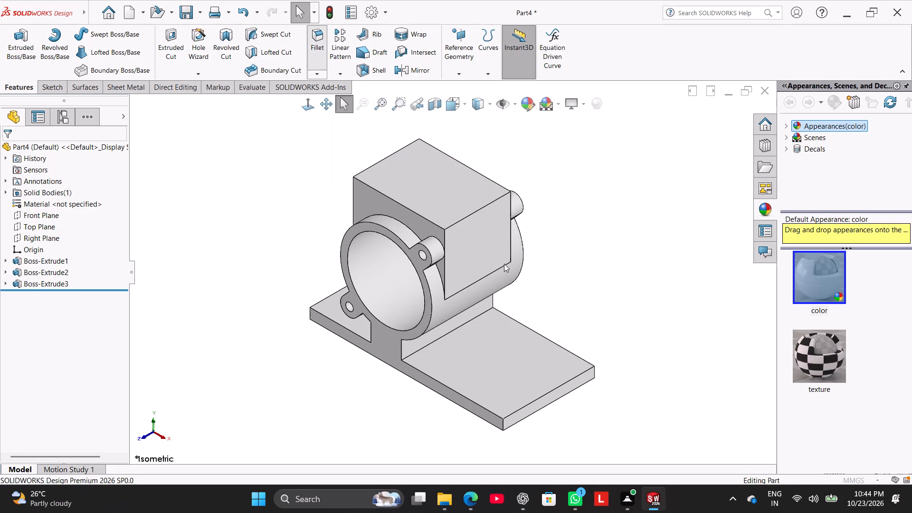
click(502, 424)
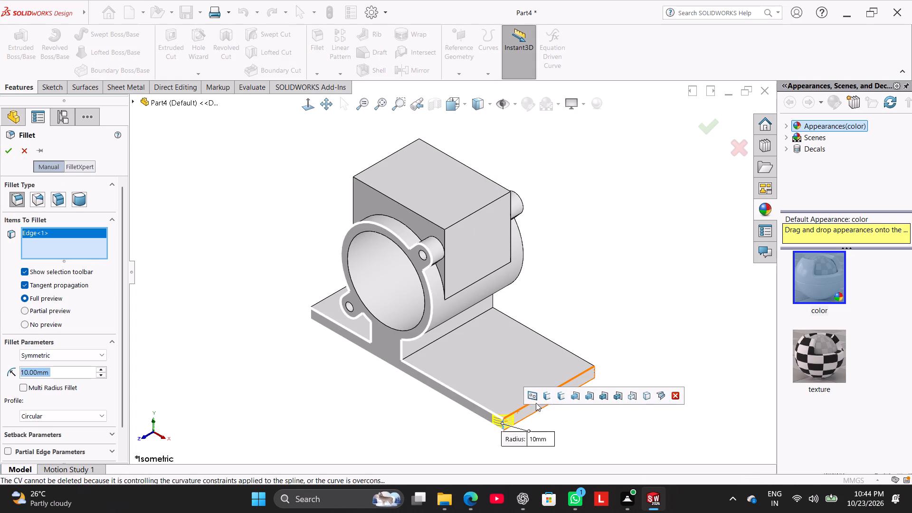
click(546, 393)
middle_drag(292, 347, 333, 393)
click(9, 148)
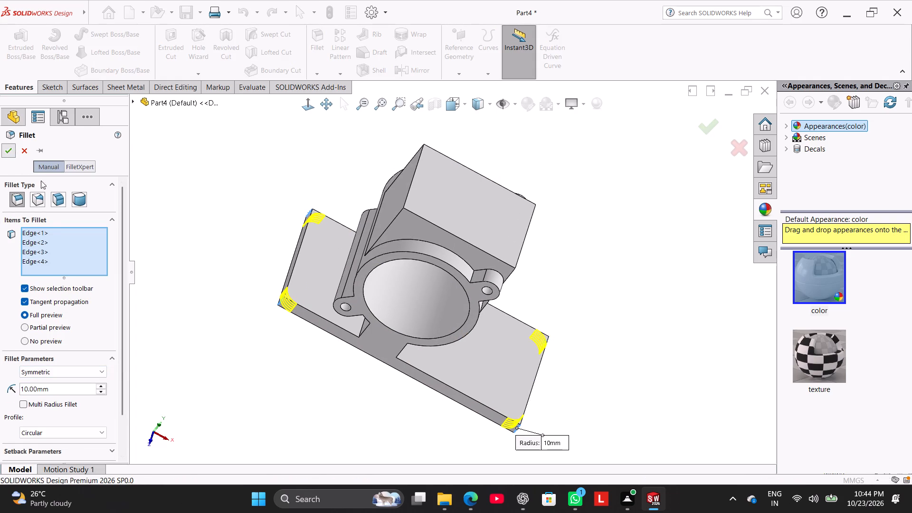
click(181, 236)
middle_drag(217, 284, 228, 259)
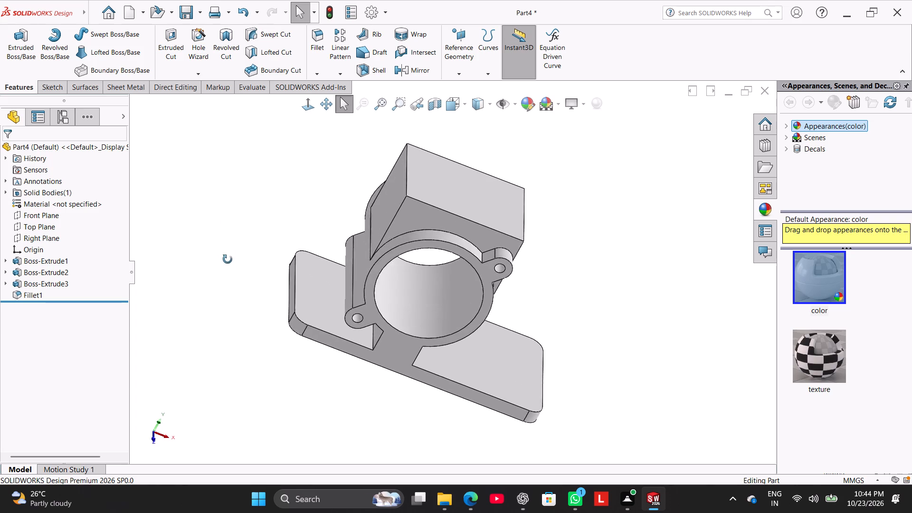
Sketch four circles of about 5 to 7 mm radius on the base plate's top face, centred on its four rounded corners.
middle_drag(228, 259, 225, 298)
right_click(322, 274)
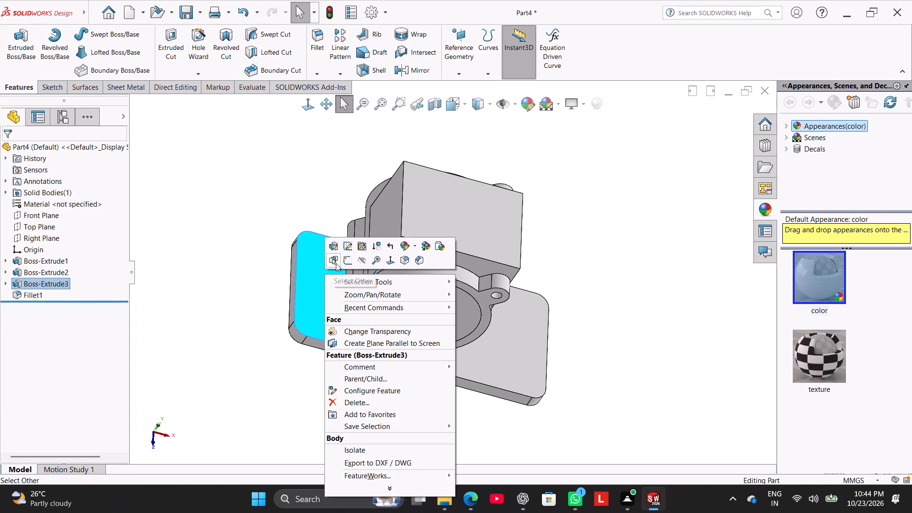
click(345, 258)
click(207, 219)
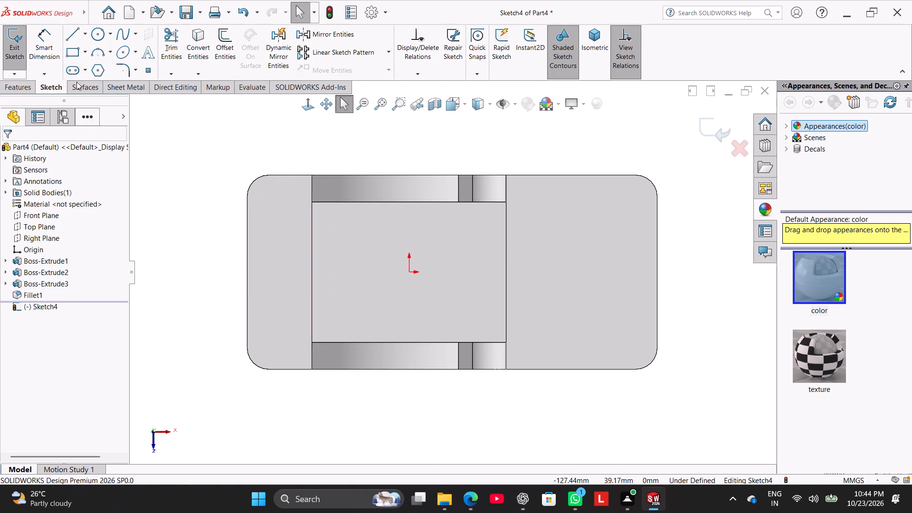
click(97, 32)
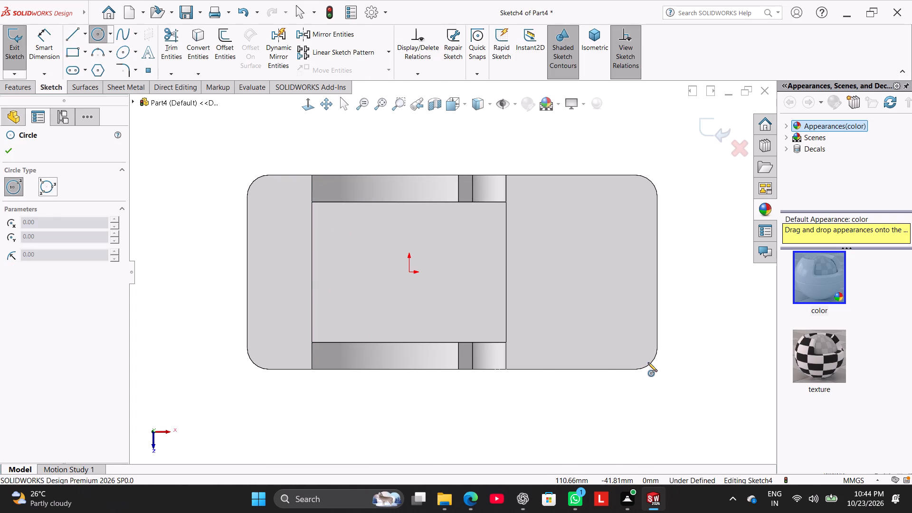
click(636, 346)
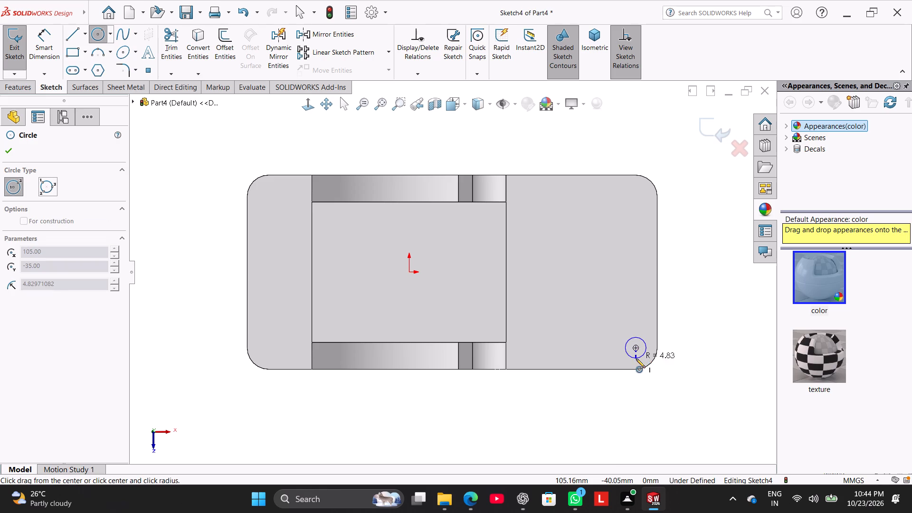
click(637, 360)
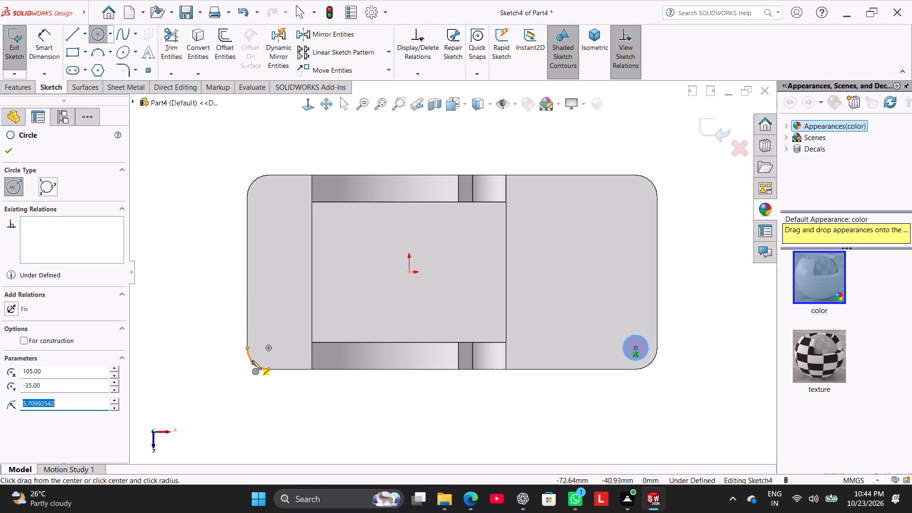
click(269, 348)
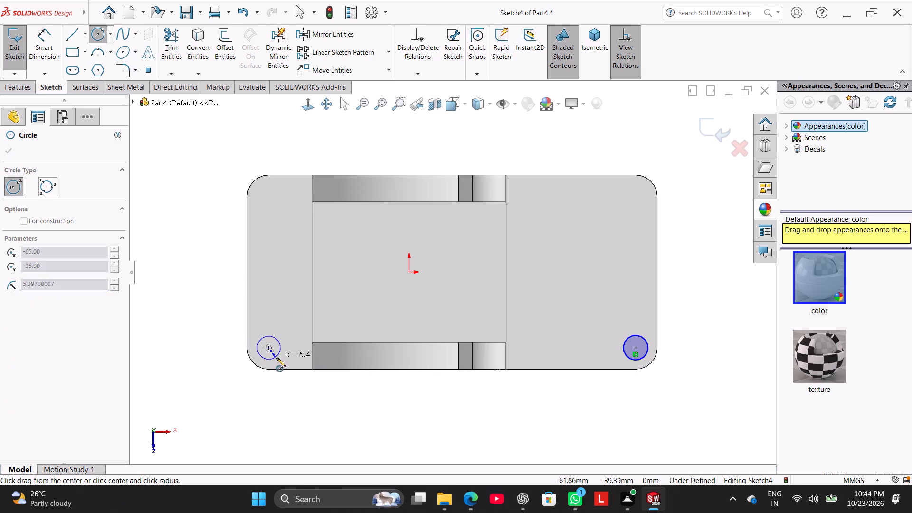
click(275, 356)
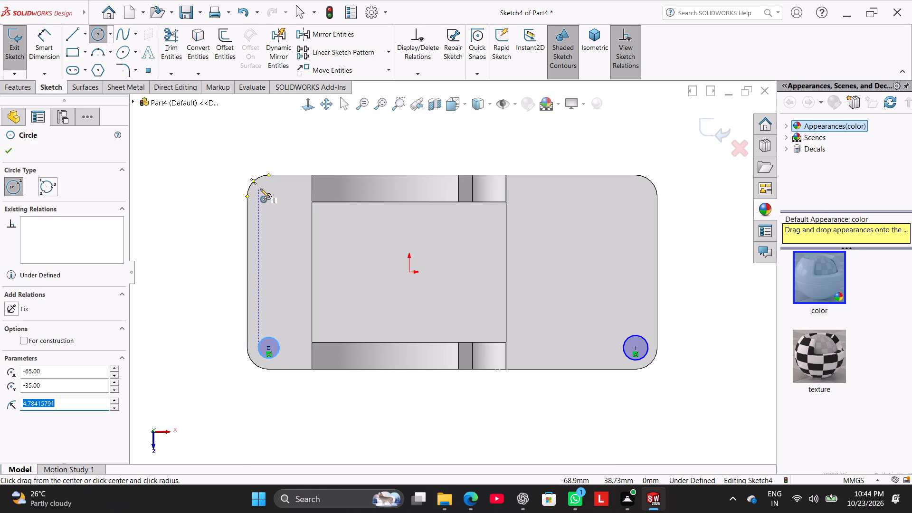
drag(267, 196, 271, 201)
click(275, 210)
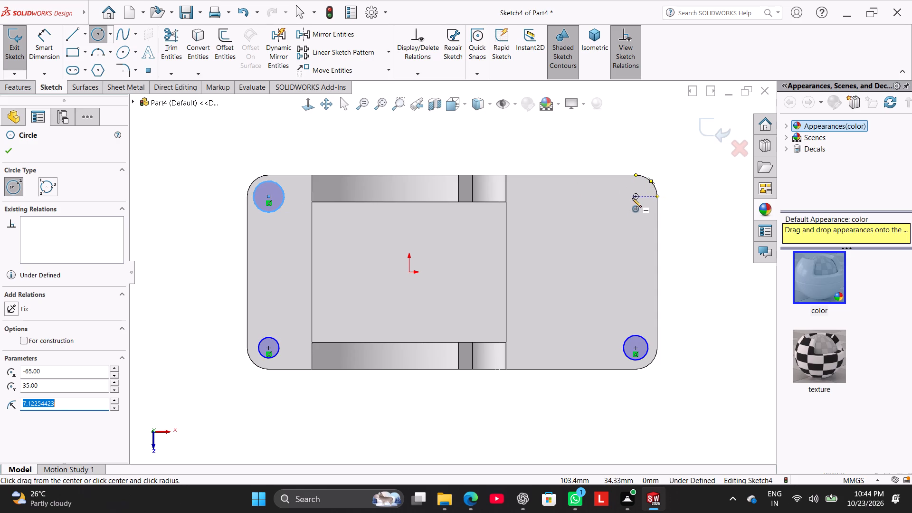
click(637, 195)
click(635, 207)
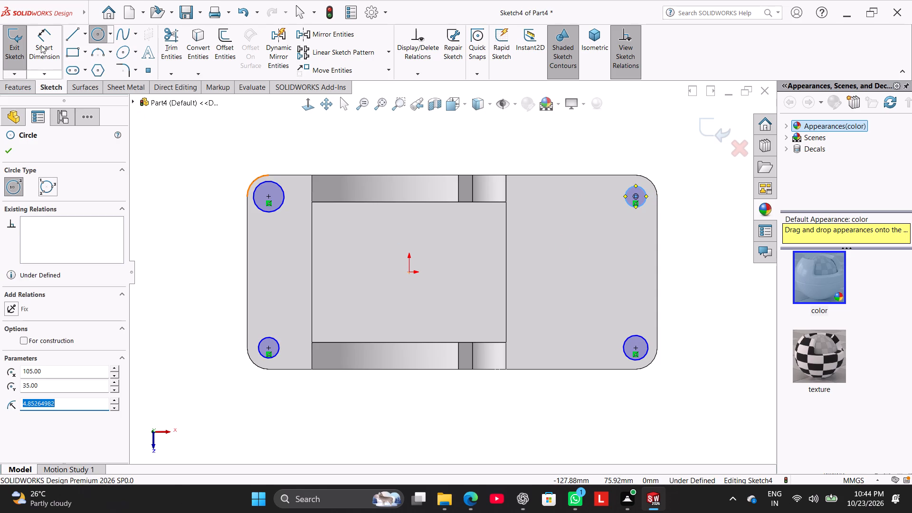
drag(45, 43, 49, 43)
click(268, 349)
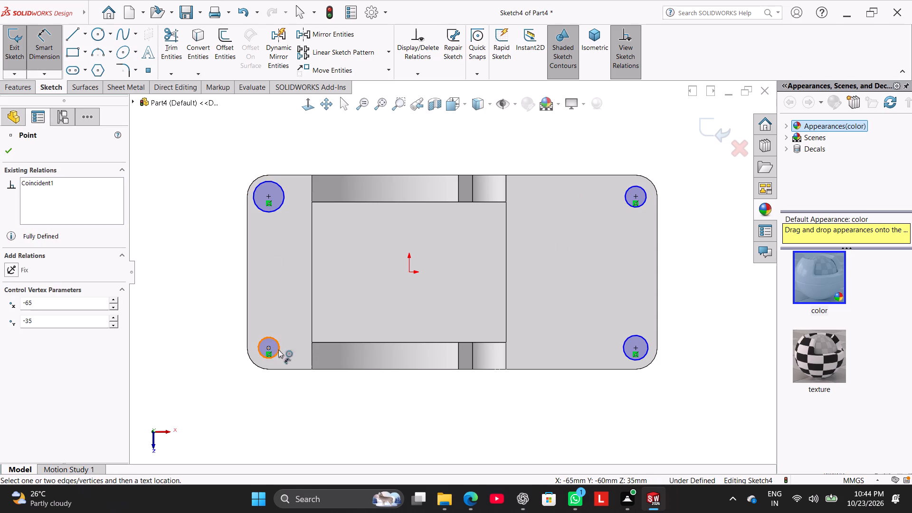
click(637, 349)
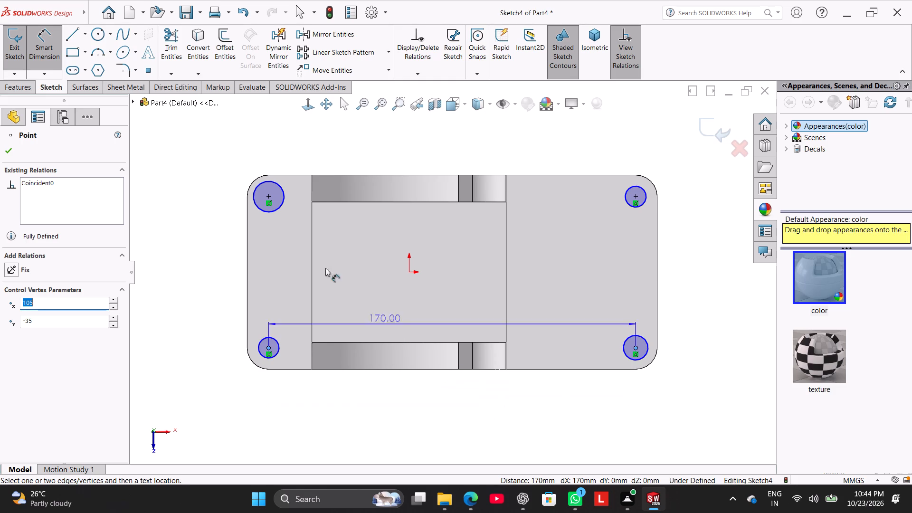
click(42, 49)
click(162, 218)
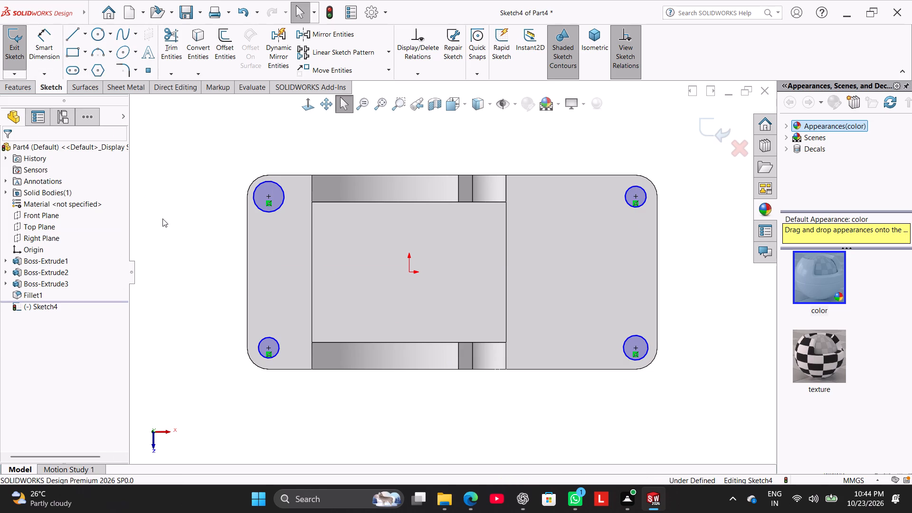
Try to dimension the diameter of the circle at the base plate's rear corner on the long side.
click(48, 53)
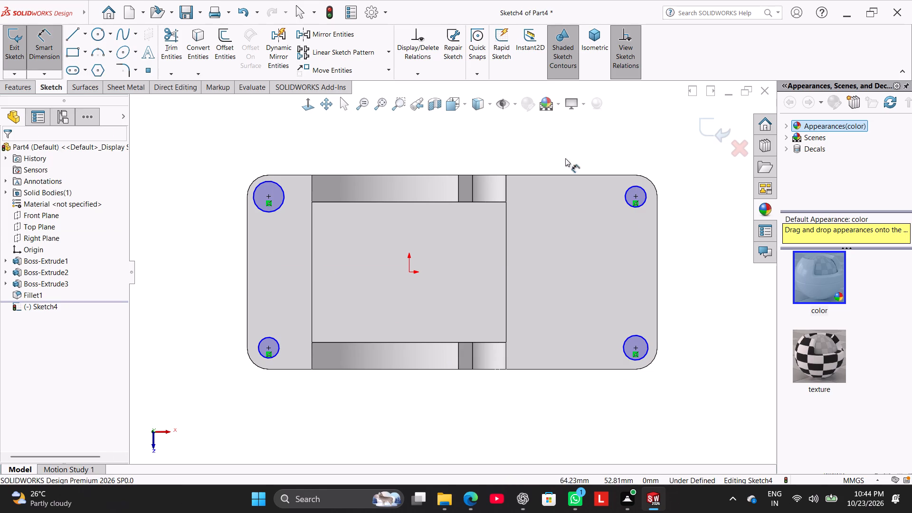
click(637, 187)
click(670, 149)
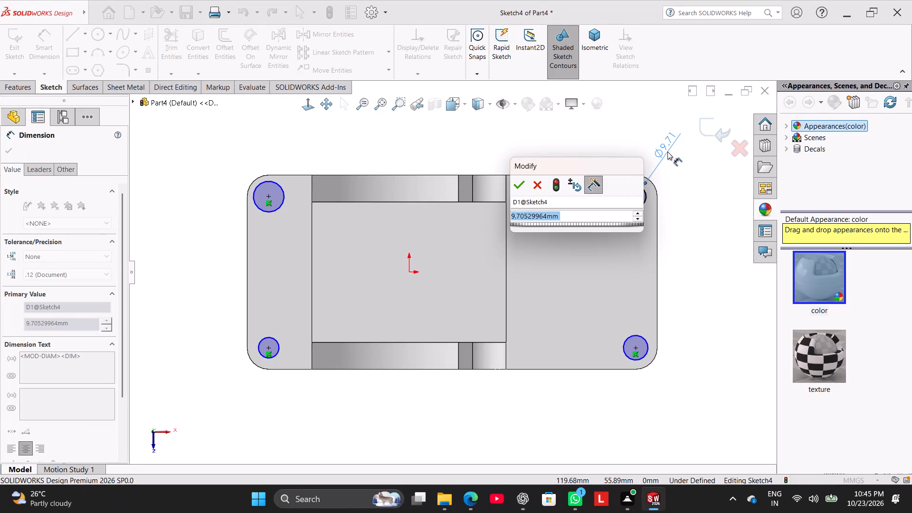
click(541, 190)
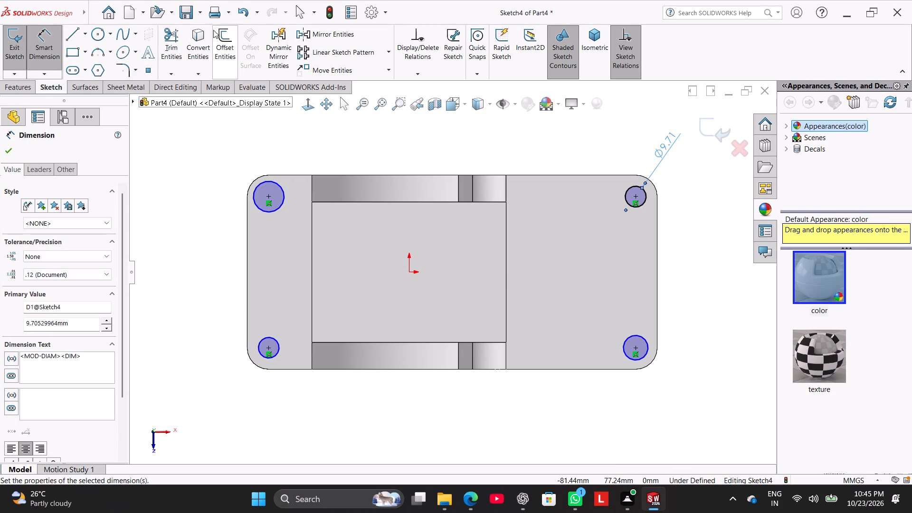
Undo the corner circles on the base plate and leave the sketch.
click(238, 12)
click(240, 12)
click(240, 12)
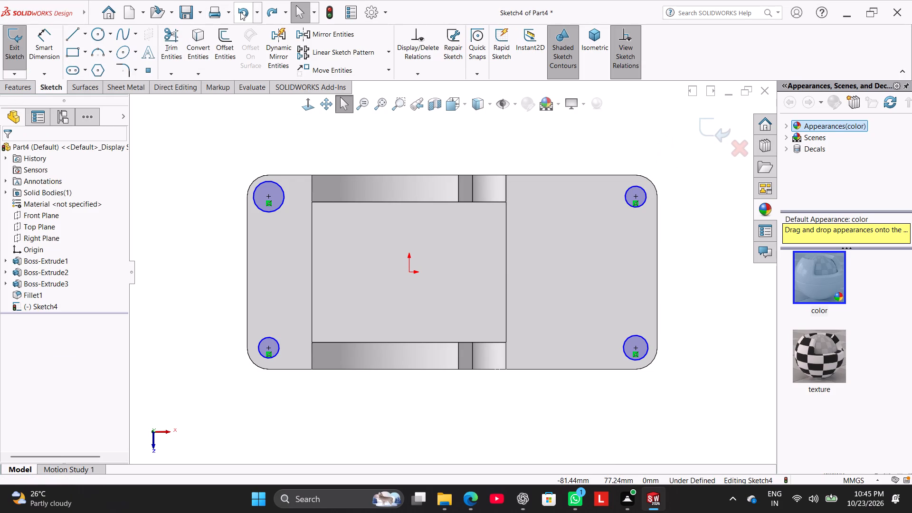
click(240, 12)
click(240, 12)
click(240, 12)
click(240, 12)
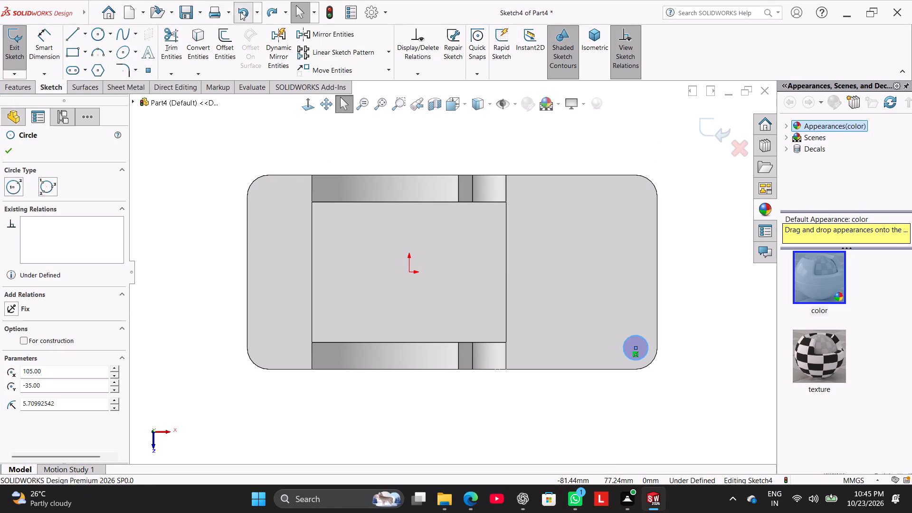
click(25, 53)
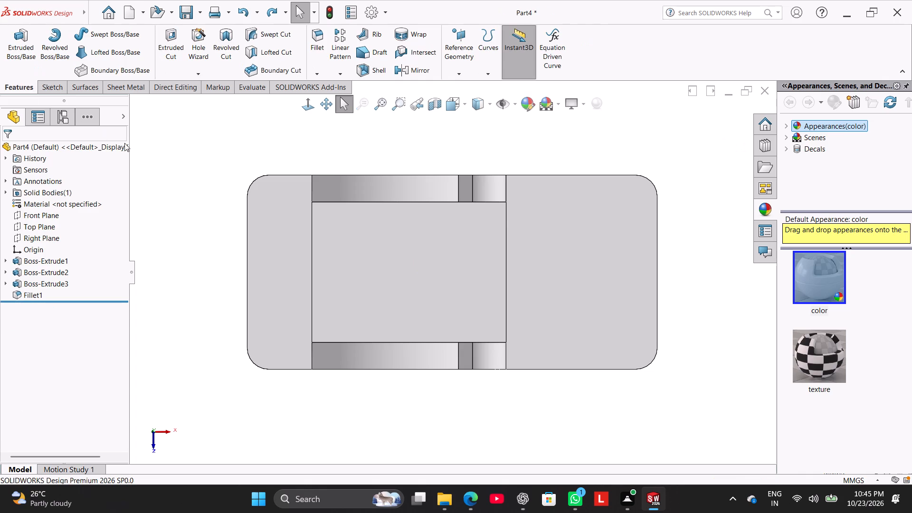
Start a sketch on the top face of the mid-plane block.
right_drag(207, 275, 279, 205)
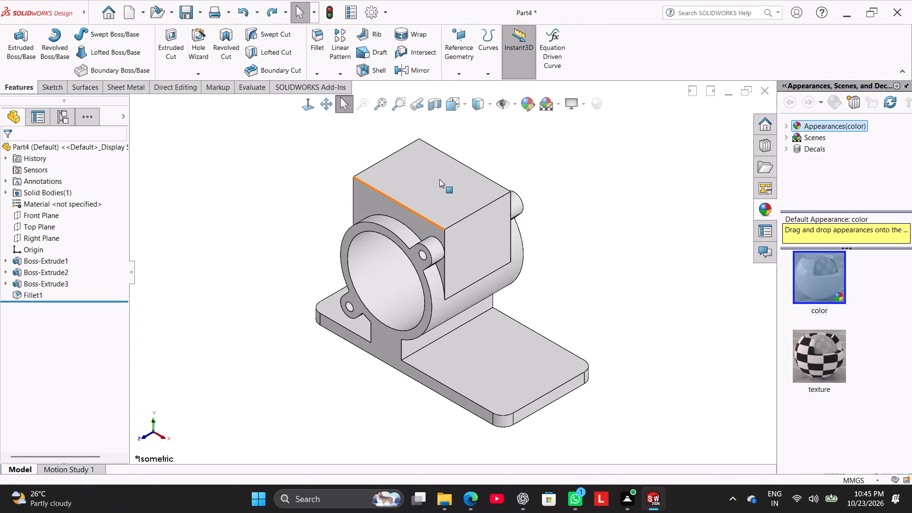
right_click(440, 178)
click(466, 168)
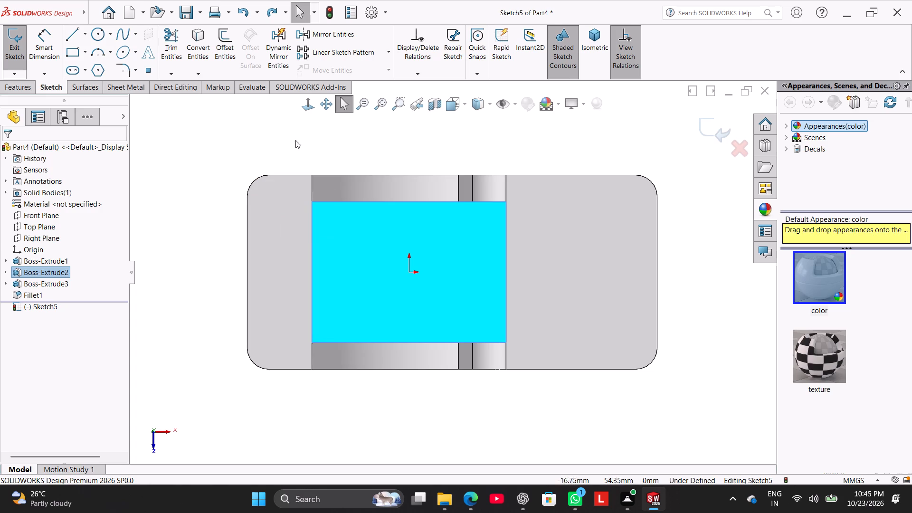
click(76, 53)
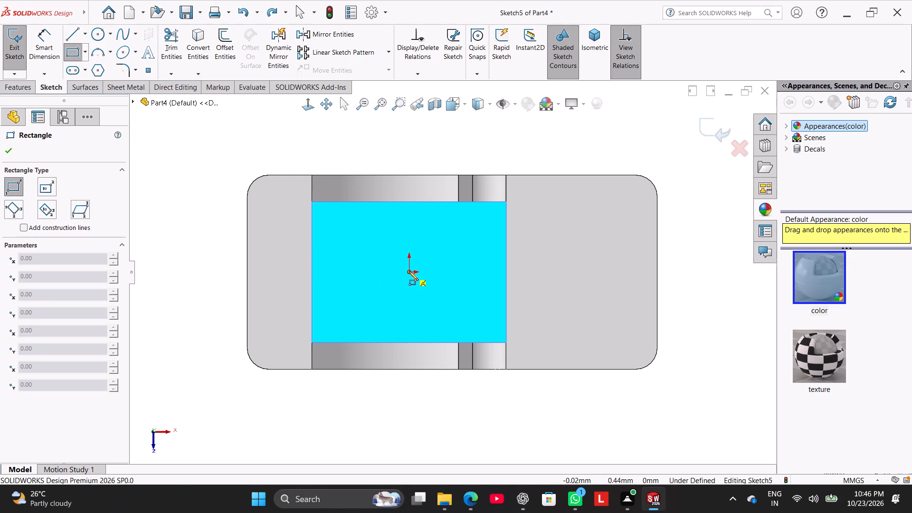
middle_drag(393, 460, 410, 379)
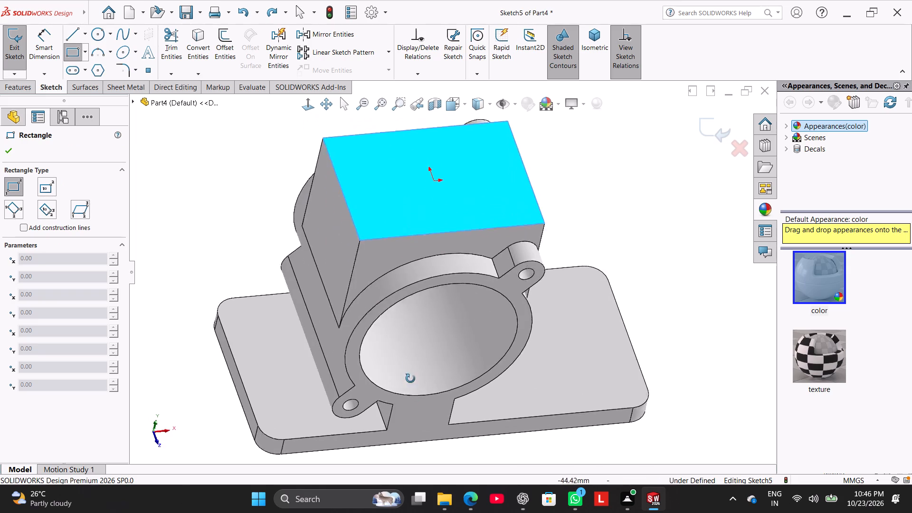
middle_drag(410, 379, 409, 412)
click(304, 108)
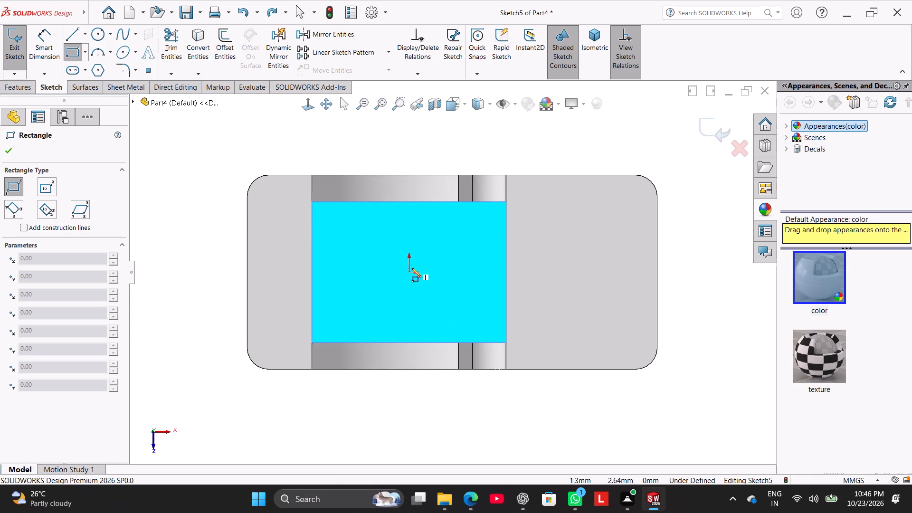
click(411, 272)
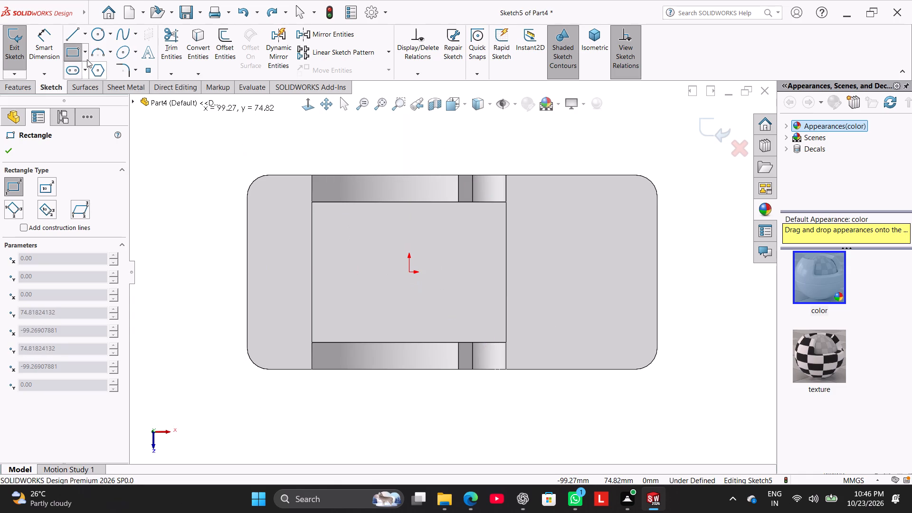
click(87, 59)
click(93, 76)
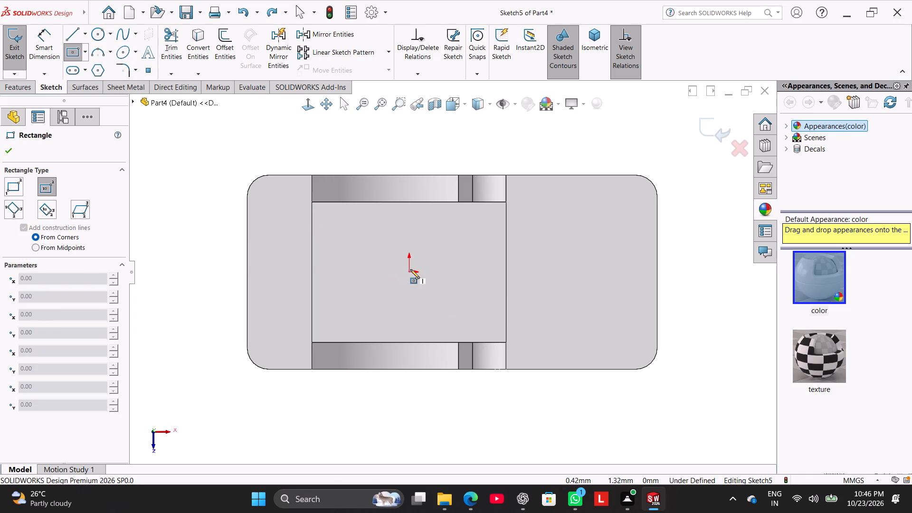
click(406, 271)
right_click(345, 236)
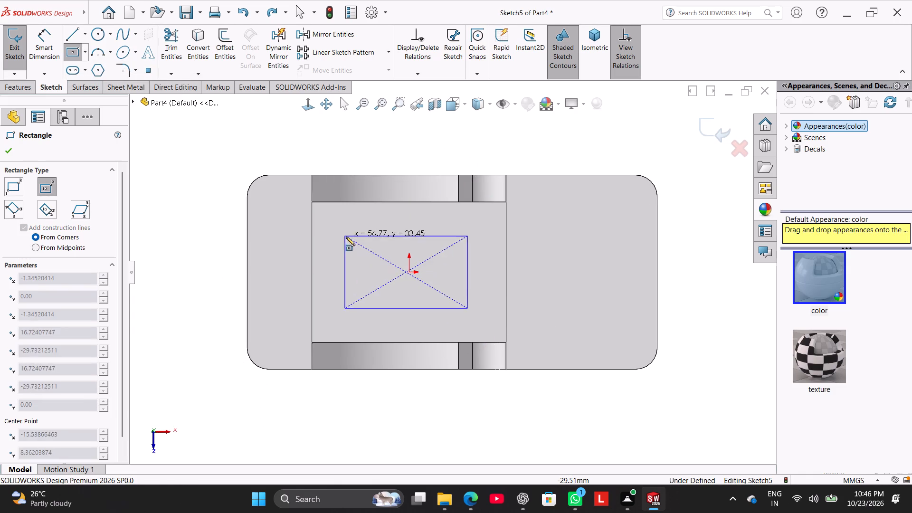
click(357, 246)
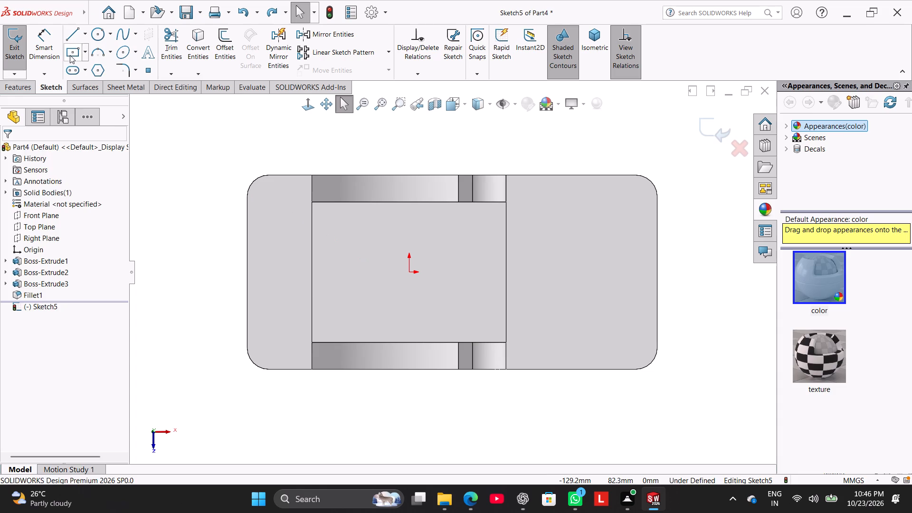
Sketch a centre rectangle from the origin, extending past the block's two short sides and about 61 mm across.
click(70, 55)
click(410, 271)
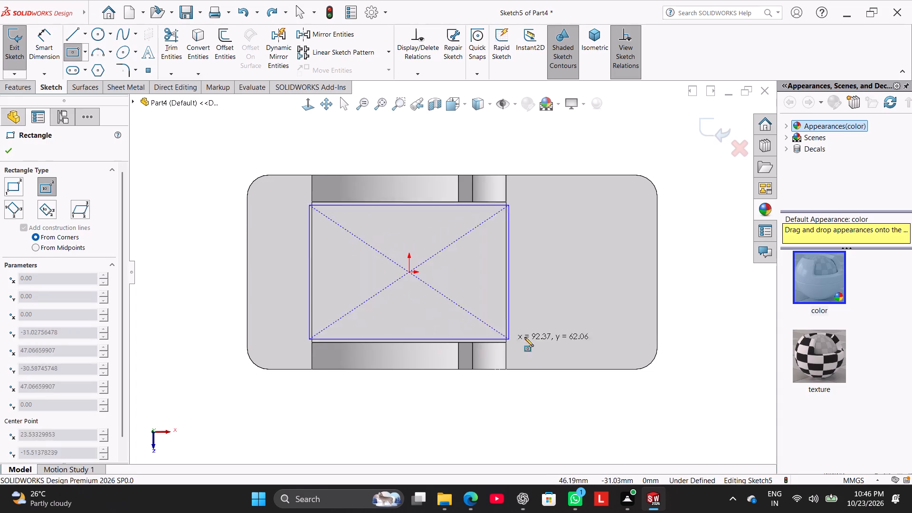
click(578, 338)
Dimension the rectangle's short side to 80 mm and its long side to 130 mm.
click(58, 45)
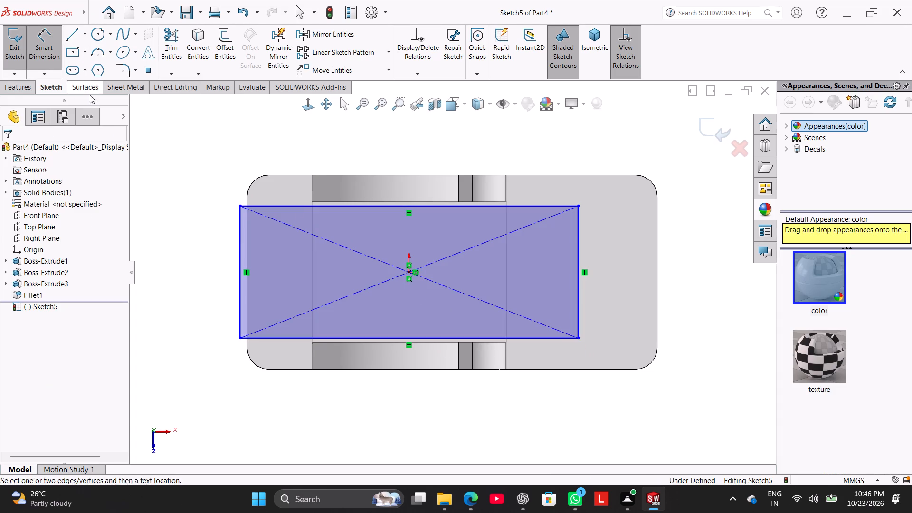
click(239, 270)
click(206, 272)
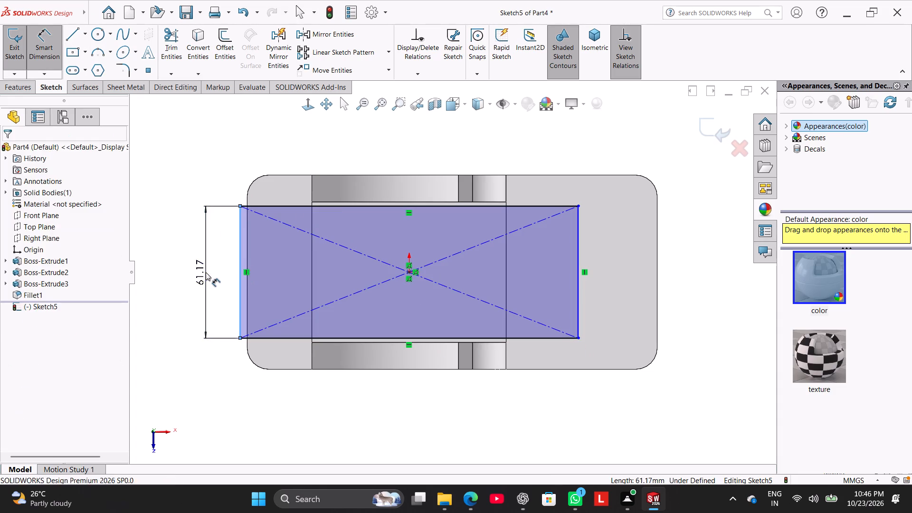
key(8)
key(0)
key(Return)
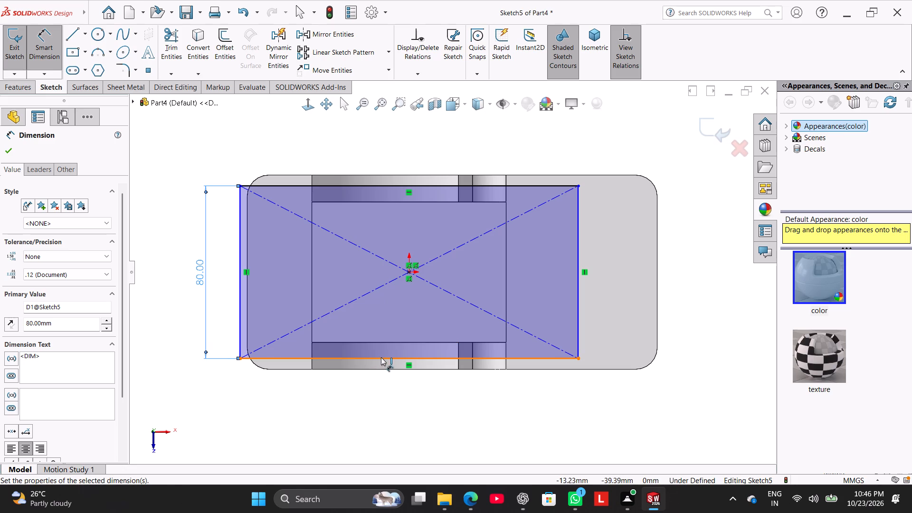
click(382, 357)
click(394, 402)
text(130)
key(Return)
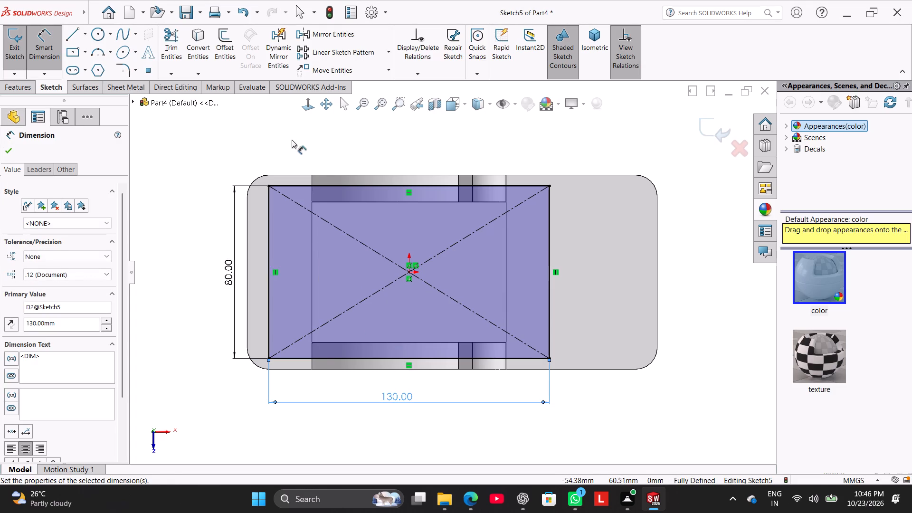
right_click(292, 140)
click(320, 167)
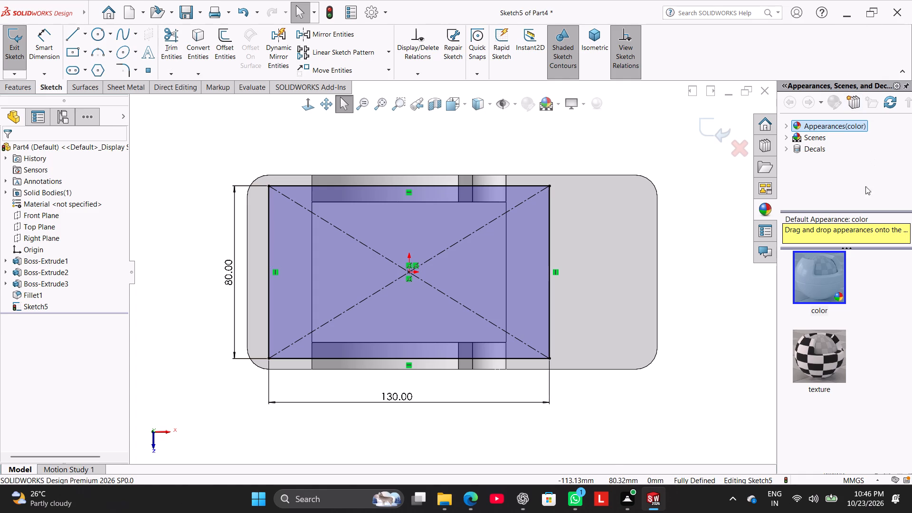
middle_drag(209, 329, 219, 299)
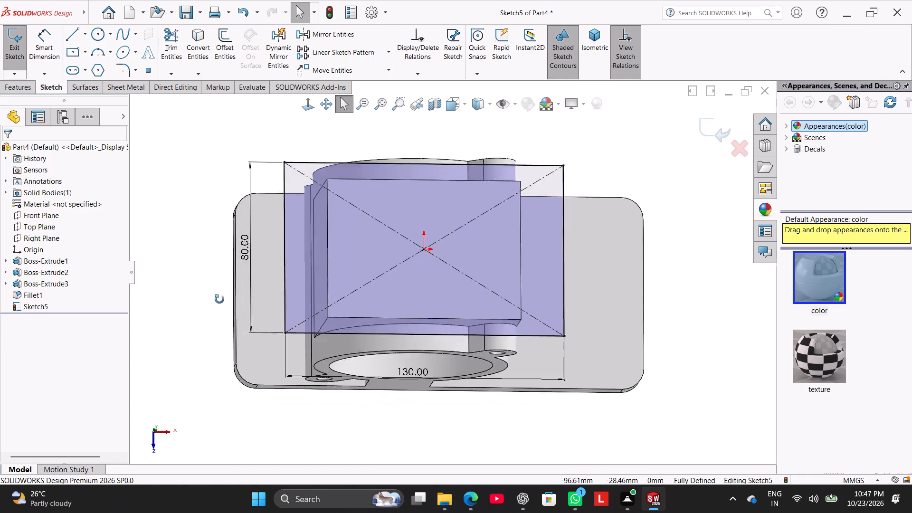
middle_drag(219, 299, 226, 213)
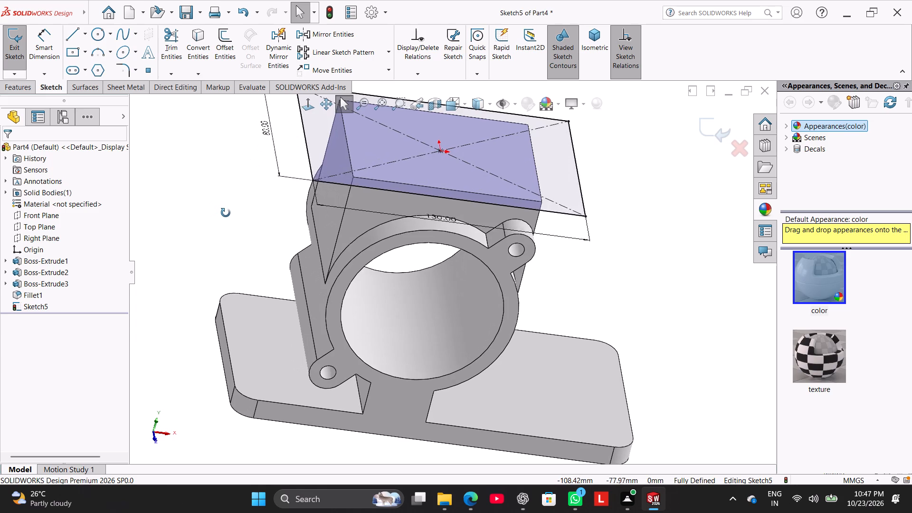
Extrude the 130 x 80 mm rectangle upward as a Blind boss 10 mm thick to form the top plate.
middle_drag(226, 213, 211, 277)
click(27, 93)
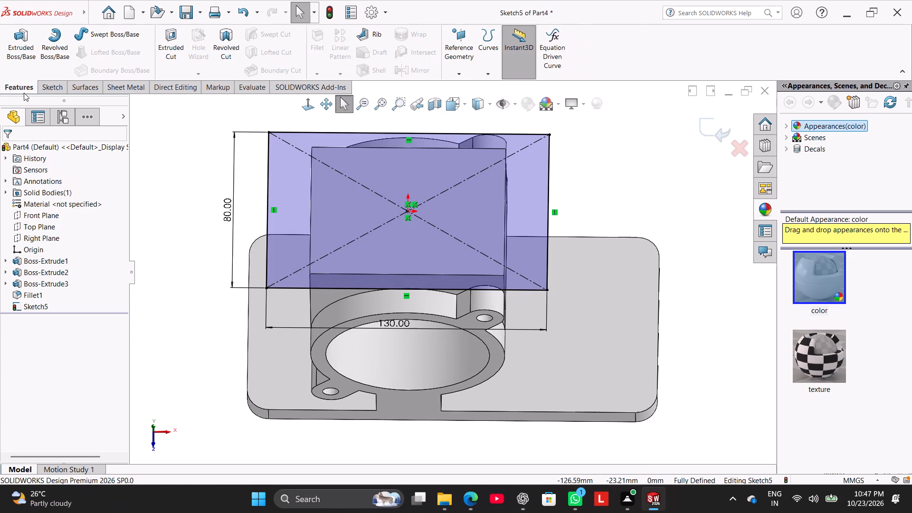
click(17, 48)
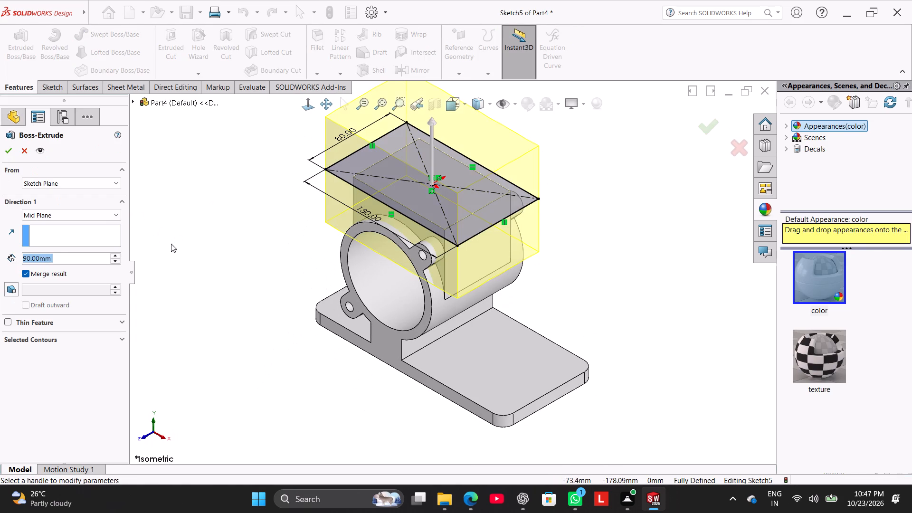
click(68, 217)
click(70, 226)
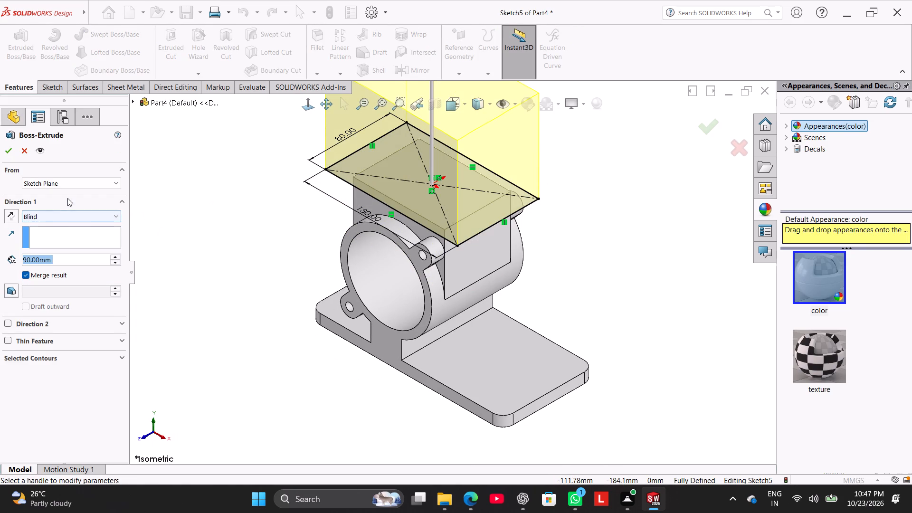
text(10)
key(Return)
drag(11, 151, 12, 152)
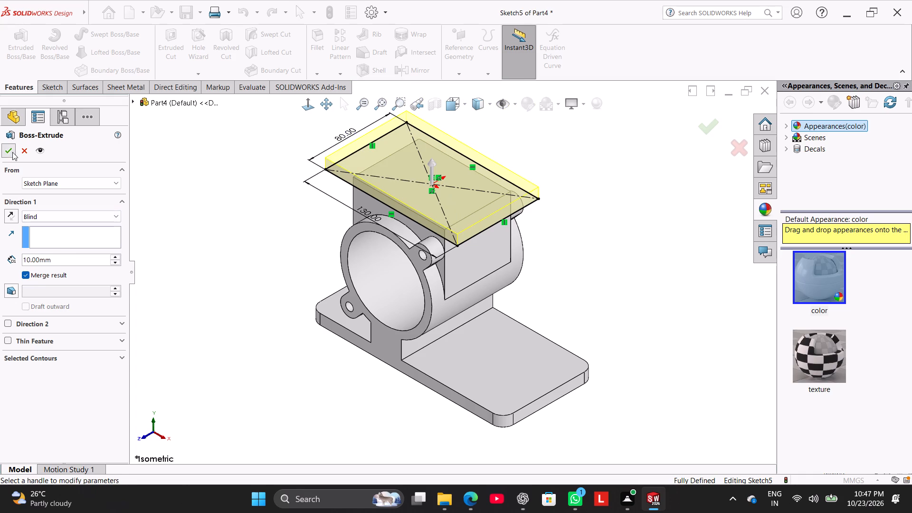
drag(12, 152, 13, 155)
click(217, 255)
Inspect the housing from below and check the distance between the undersides of the top plate and the base plate.
middle_drag(251, 236, 292, 195)
right_drag(226, 242, 282, 190)
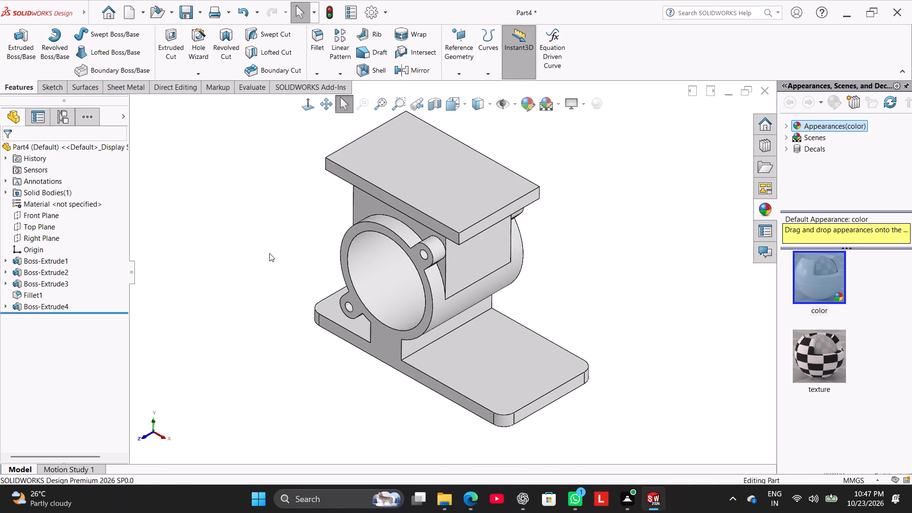
middle_drag(267, 281, 308, 125)
ctrl+click(519, 216)
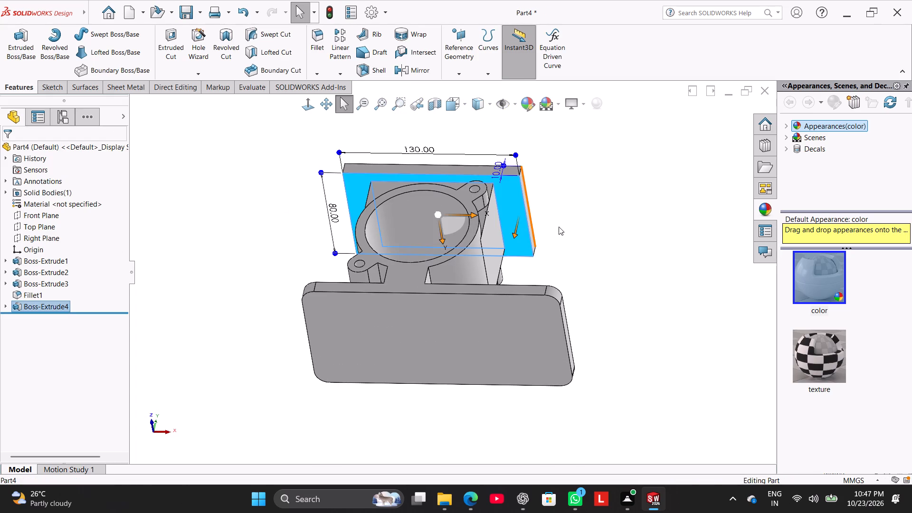
ctrl+middle_drag(565, 222, 573, 277)
ctrl+click(561, 368)
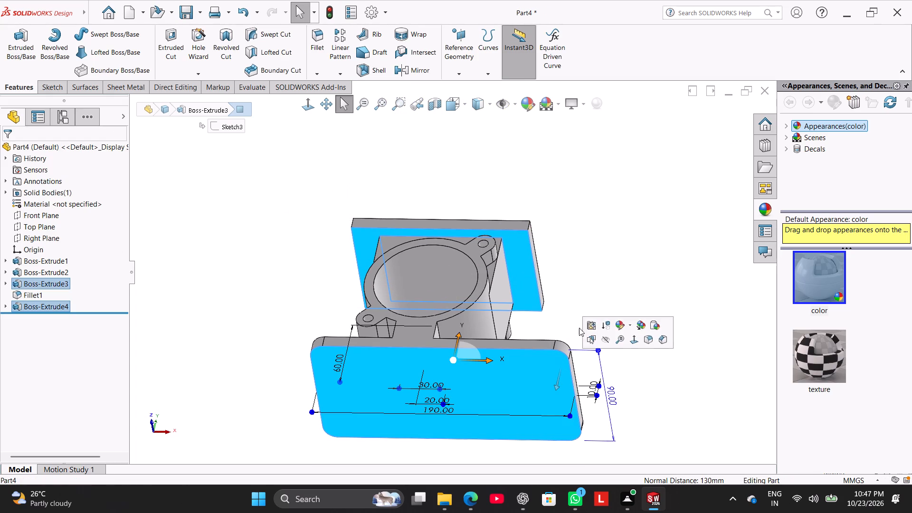
click(219, 237)
middle_drag(243, 258, 246, 360)
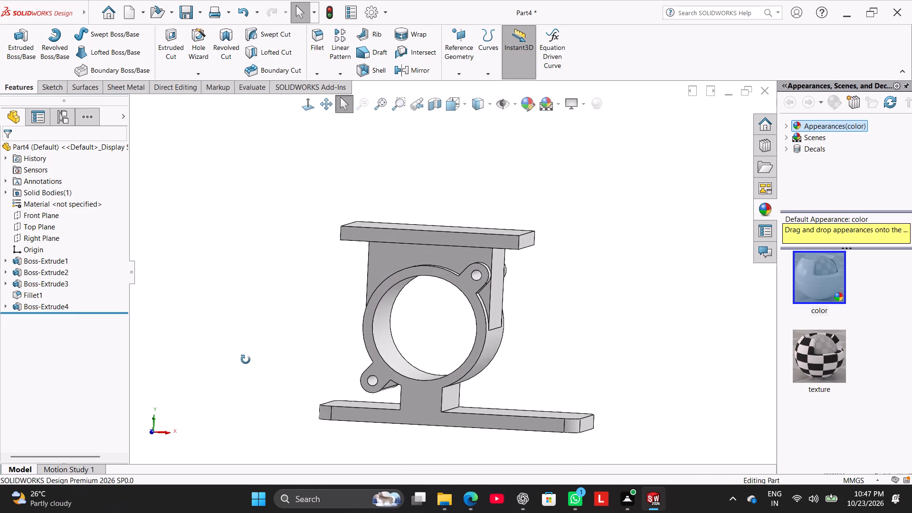
middle_drag(246, 360, 251, 352)
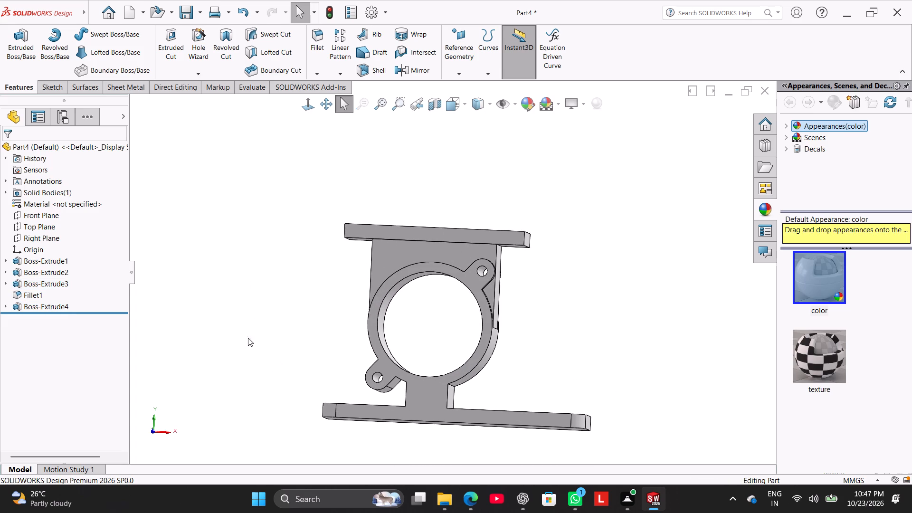
Set the top plate's extrusion depth to 6 mm.
right_click(63, 306)
click(73, 281)
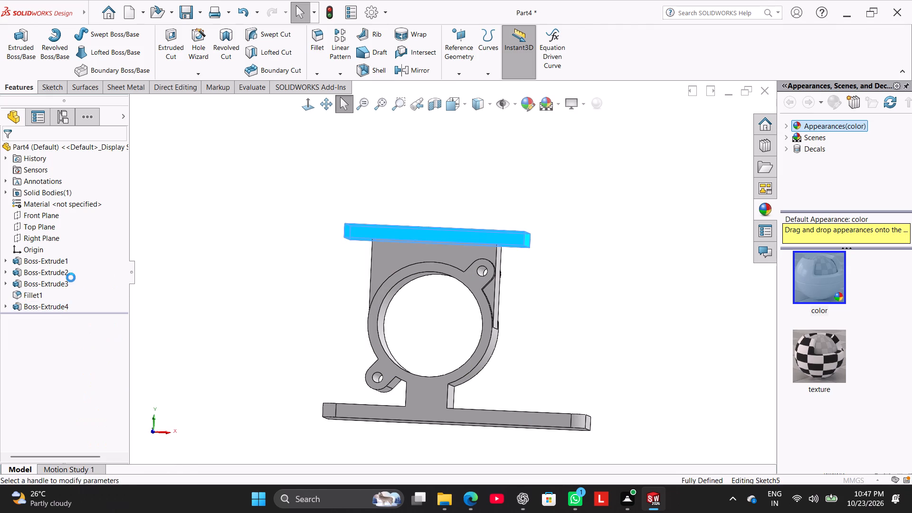
key(6)
key(Return)
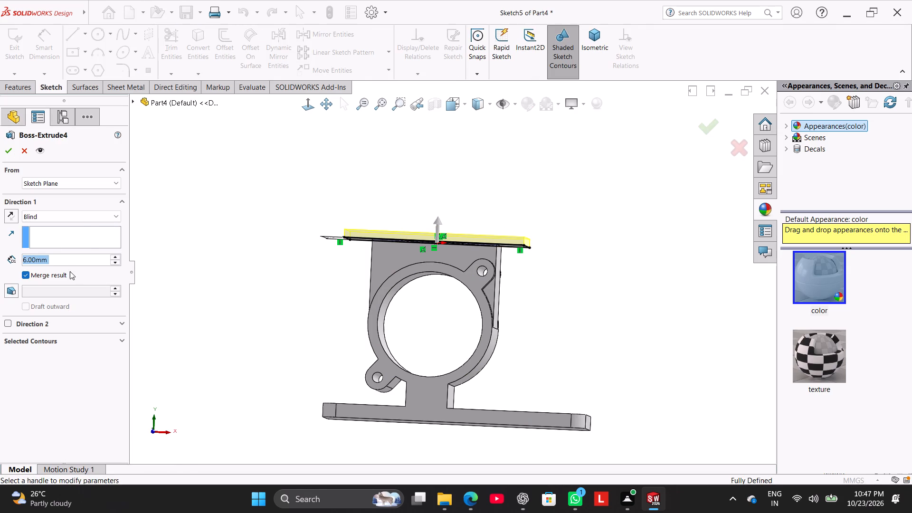
click(10, 149)
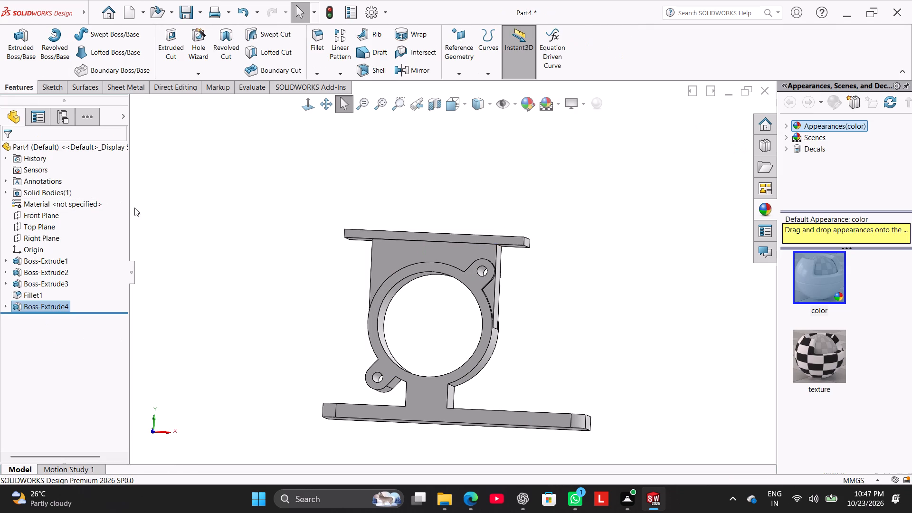
click(152, 272)
right_drag(223, 306, 271, 269)
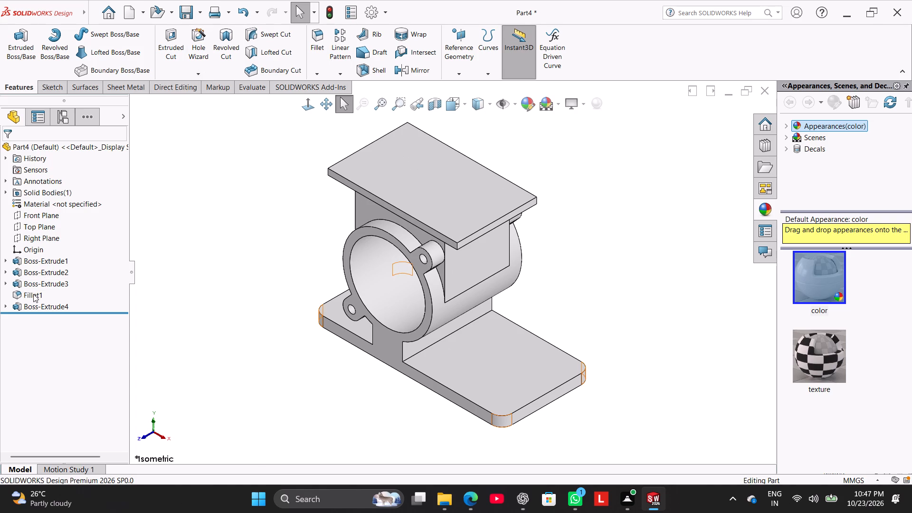
Reorder the base corner fillet so that it comes after the top plate's extrusion in the feature history.
drag(33, 294, 76, 313)
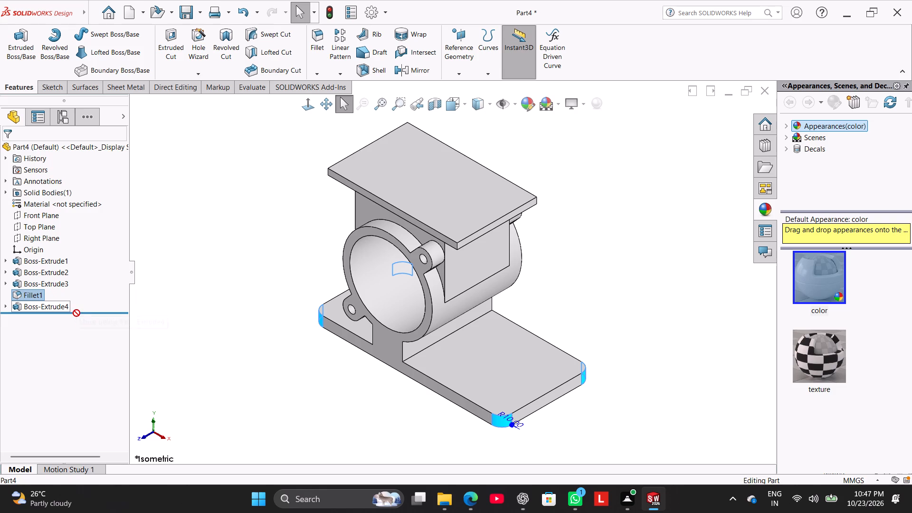
drag(76, 313, 76, 308)
Add the top plate's four vertical corner edges to the existing base corner fillet.
right_click(36, 304)
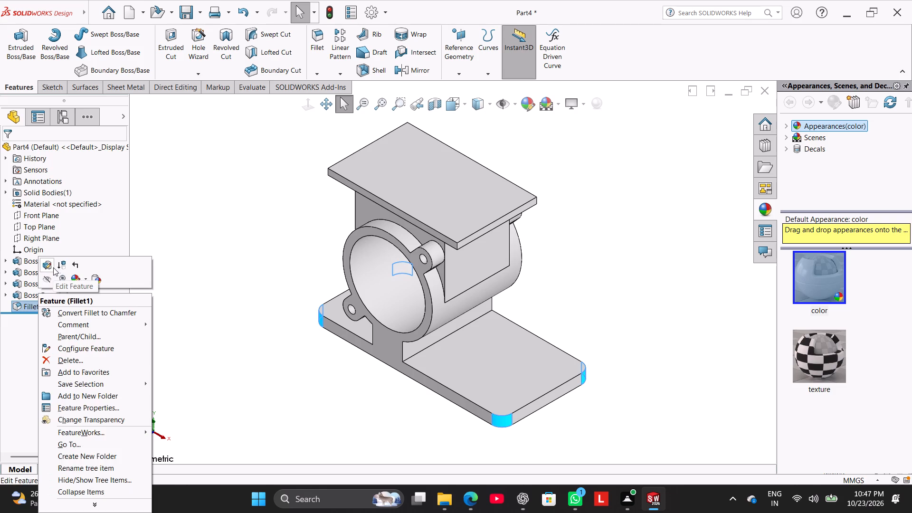
click(51, 263)
scroll(497, 246, down, 3)
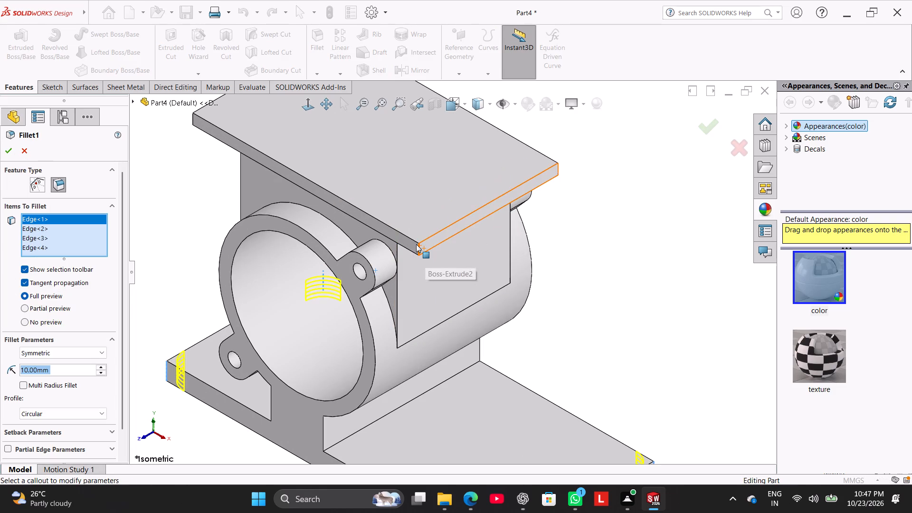
click(419, 247)
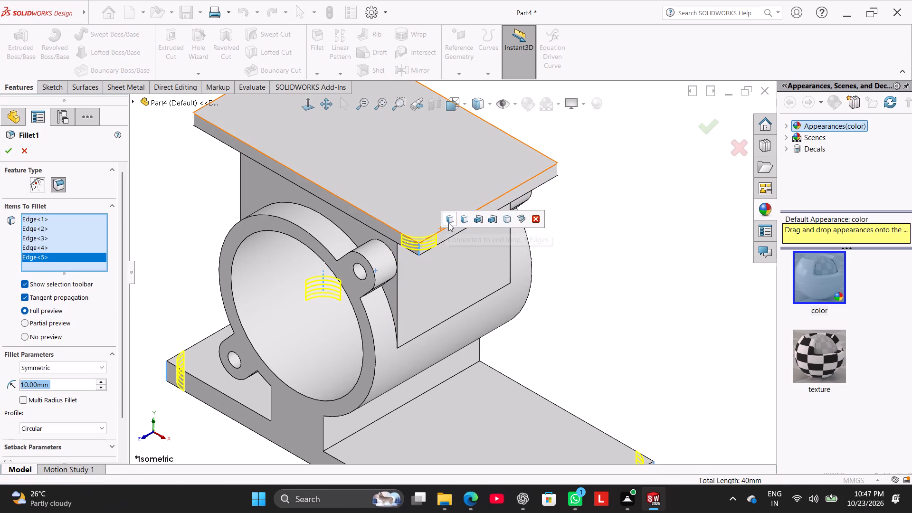
scroll(451, 231, up, 2)
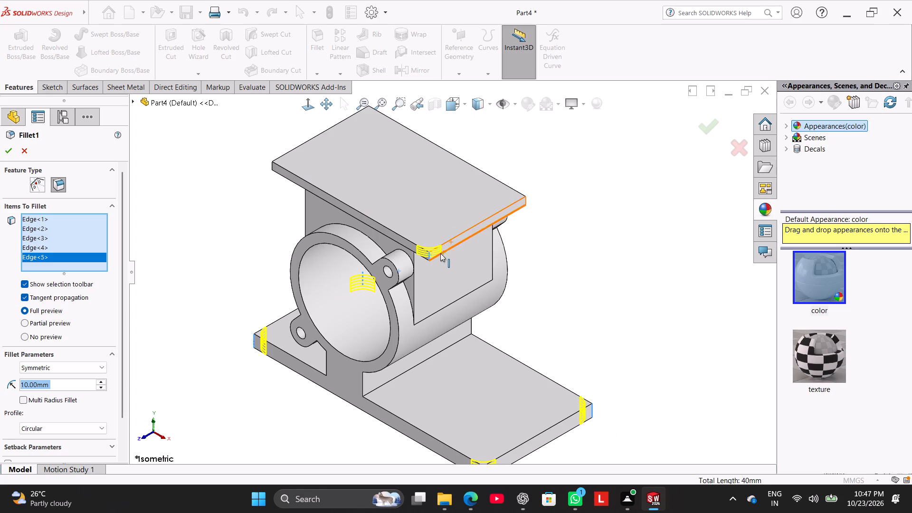
click(527, 200)
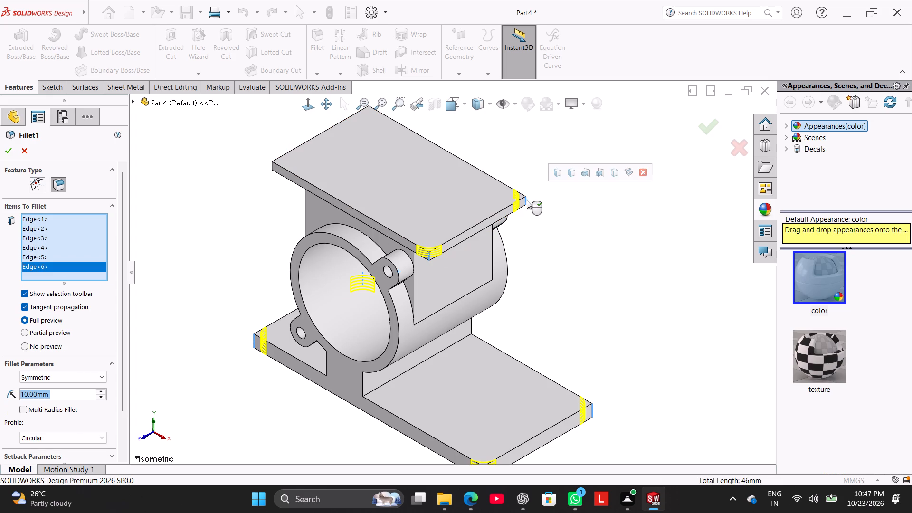
click(555, 173)
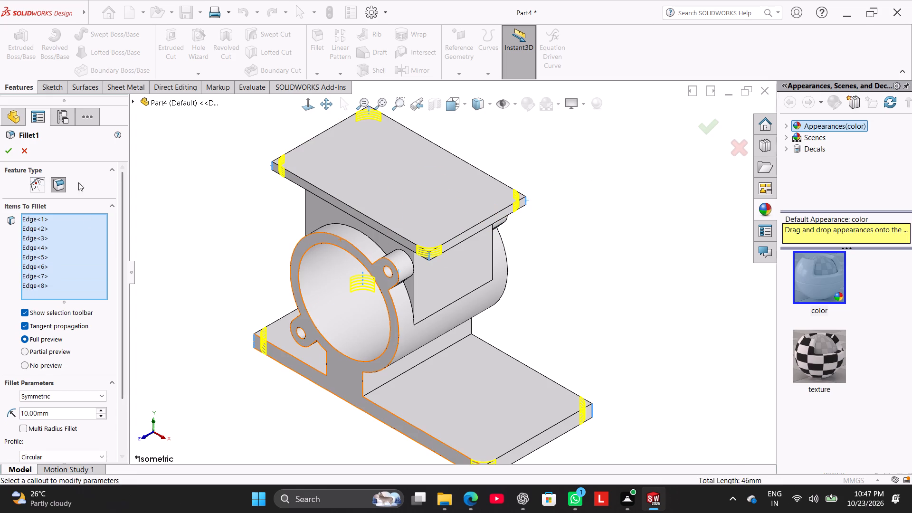
click(6, 148)
scroll(233, 270, up, 3)
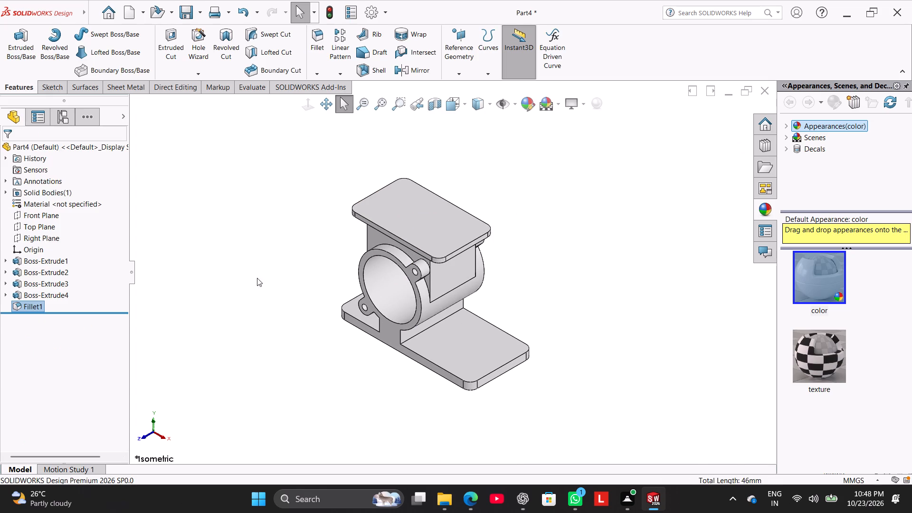
right_drag(246, 294, 290, 259)
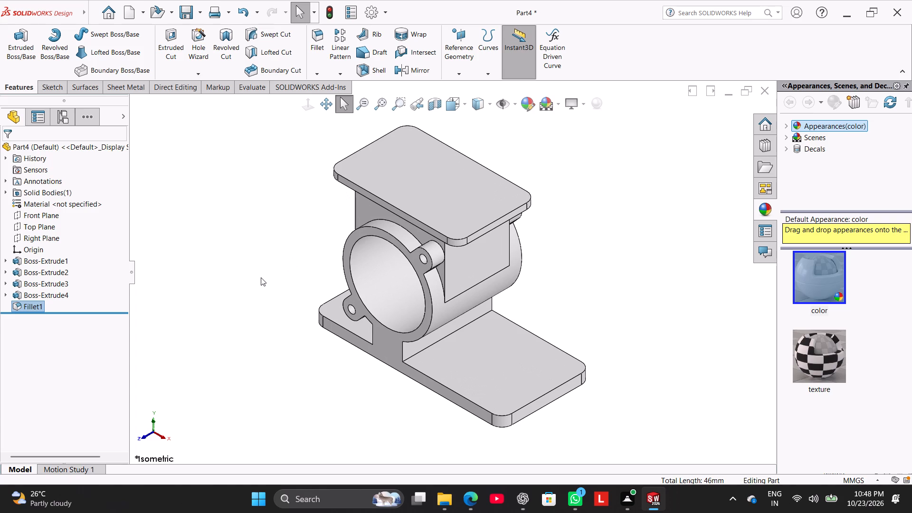
On the Front Plane, sketch a sloping line about 105 mm long from the base plate's top, where its corner fillet starts, to the block's side.
click(49, 215)
click(64, 202)
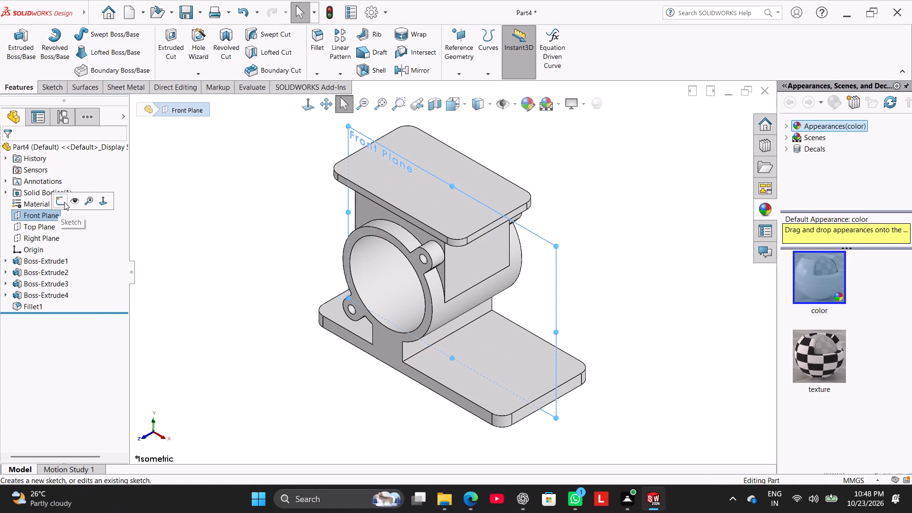
click(168, 231)
click(71, 31)
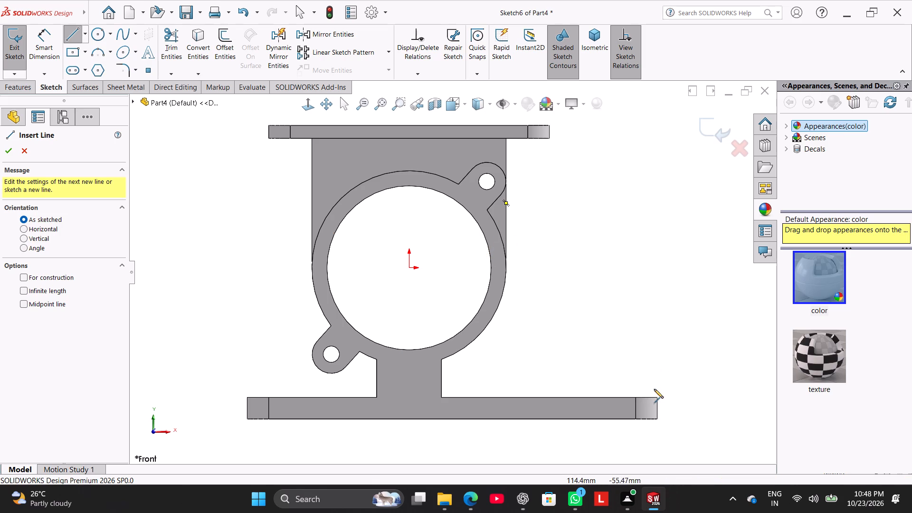
click(635, 397)
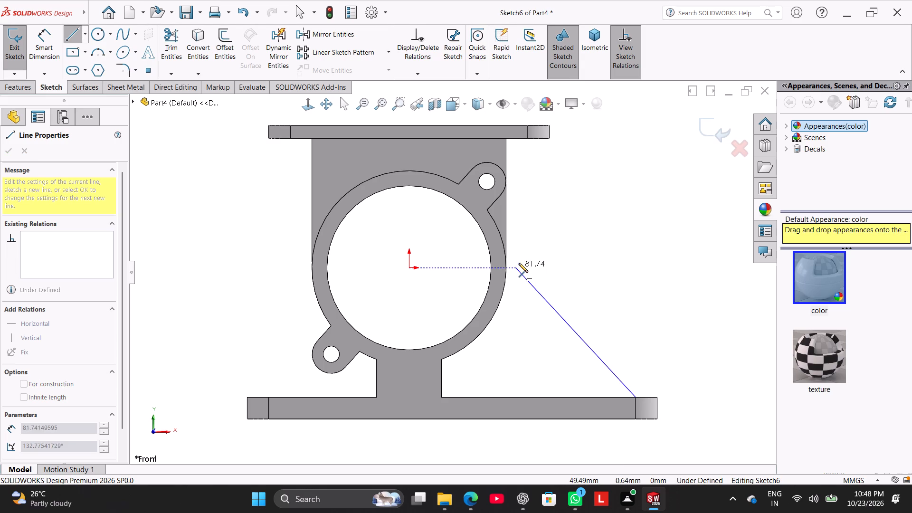
click(508, 210)
right_click(603, 180)
click(611, 189)
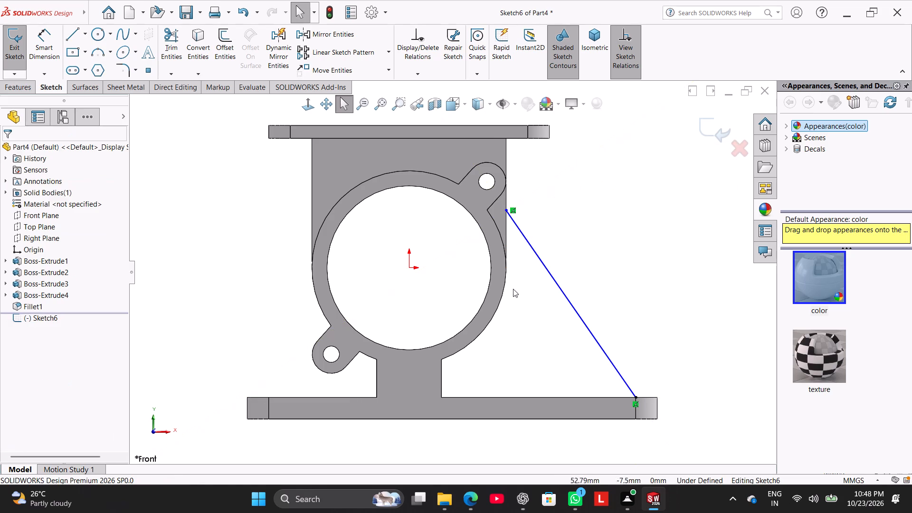
Dimension the angle between the sloping line and the base plate's top edge to 60 degrees.
drag(52, 48, 57, 55)
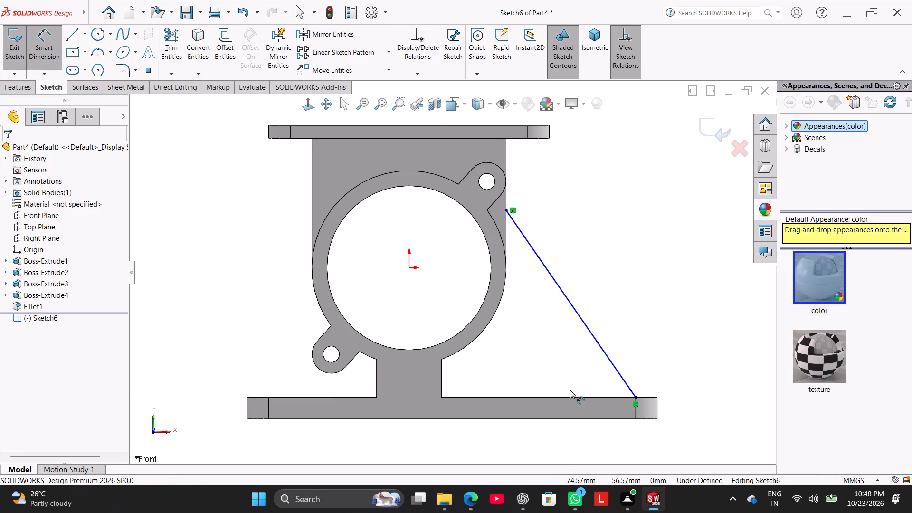
click(569, 397)
click(588, 330)
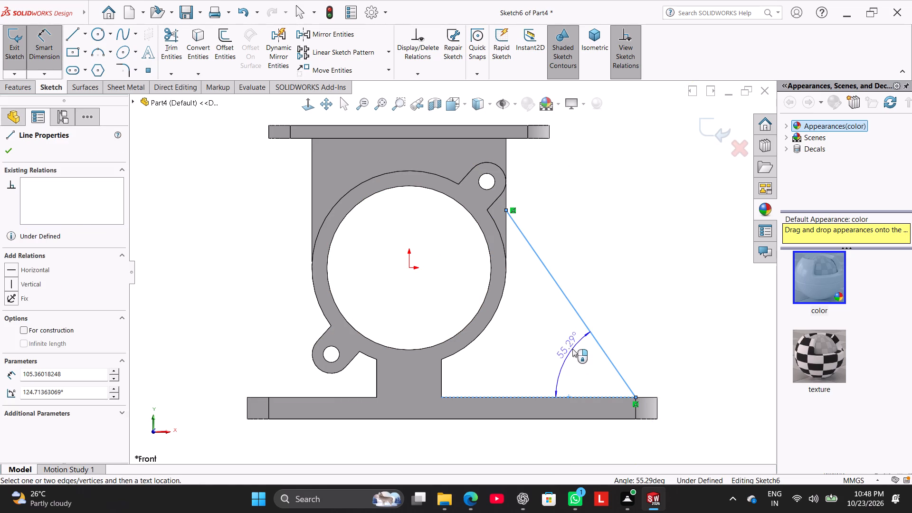
click(572, 349)
key(6)
key(0)
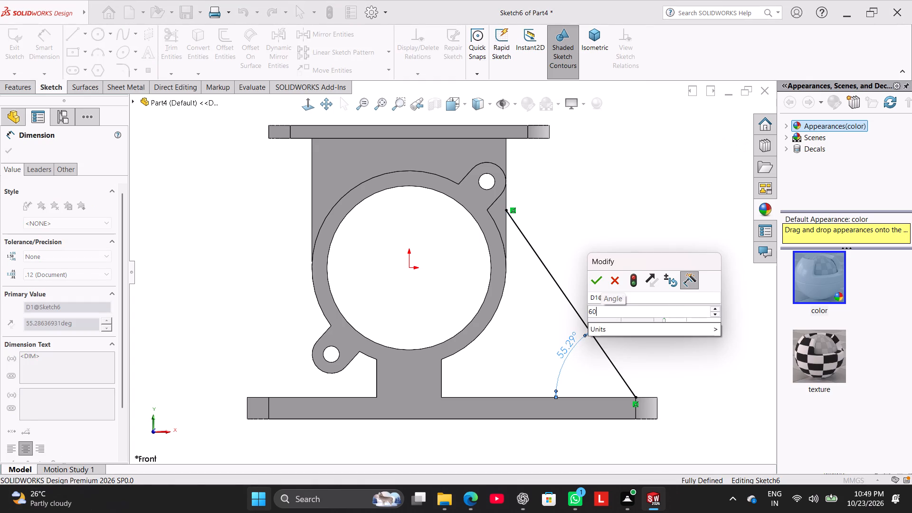
key(Return)
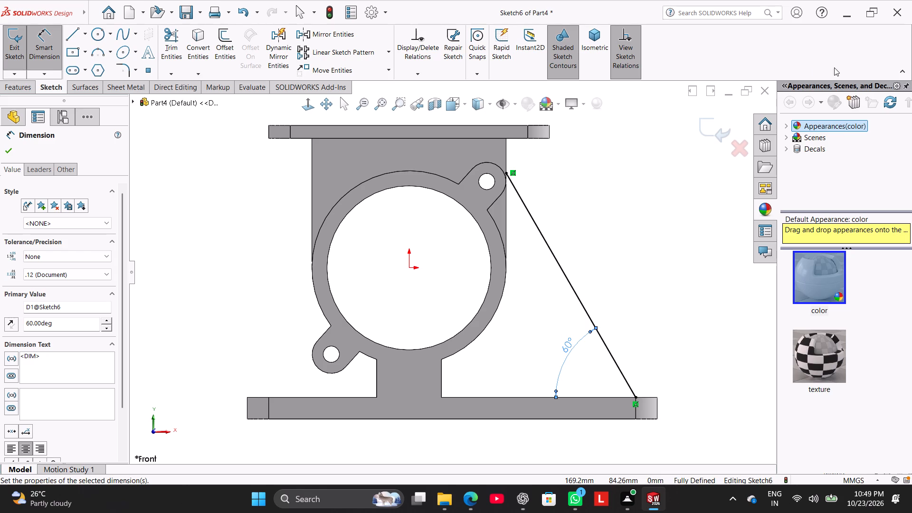
right_click(632, 200)
click(655, 230)
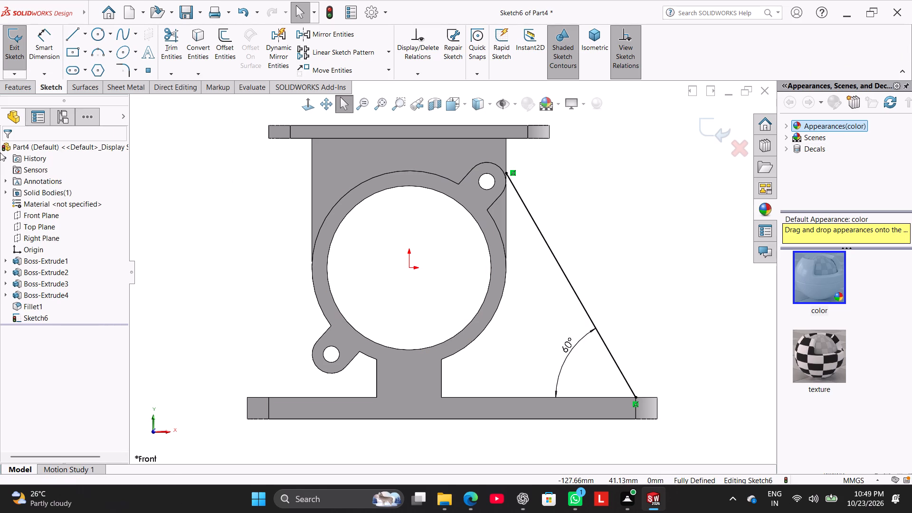
Create a 20 mm thick rib from the sloping line, with its material side flipped toward the housing.
click(16, 87)
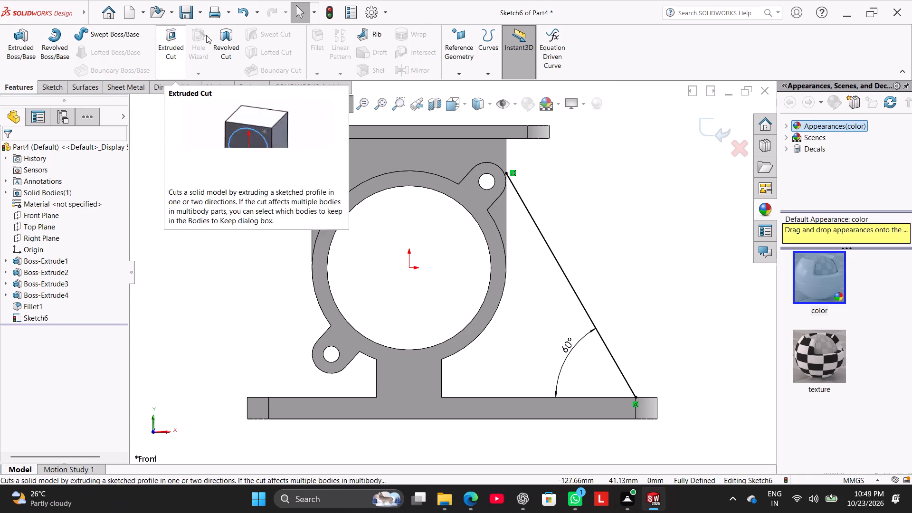
click(368, 33)
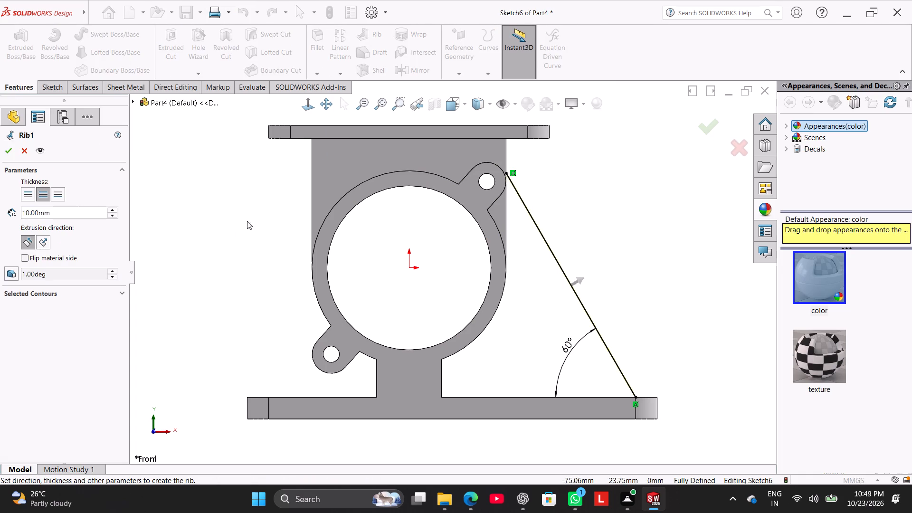
middle_drag(247, 220, 232, 252)
click(37, 256)
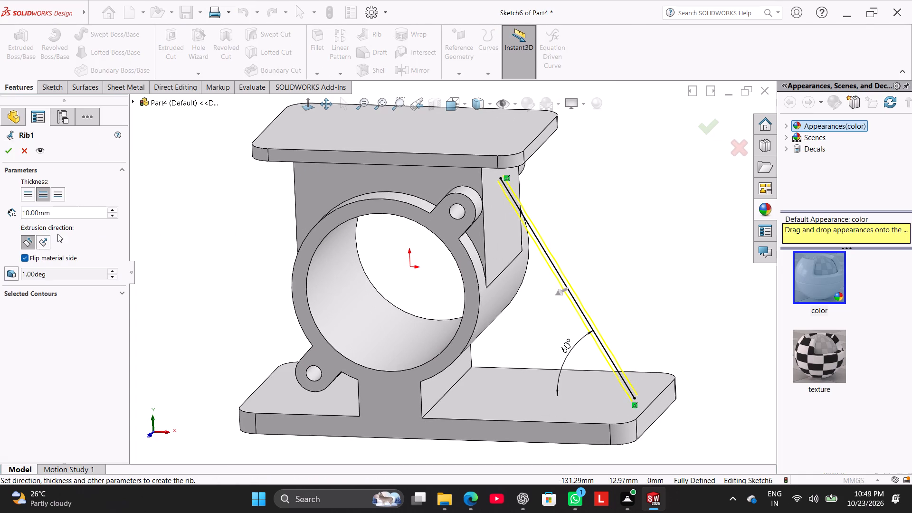
double_click(68, 217)
key(2)
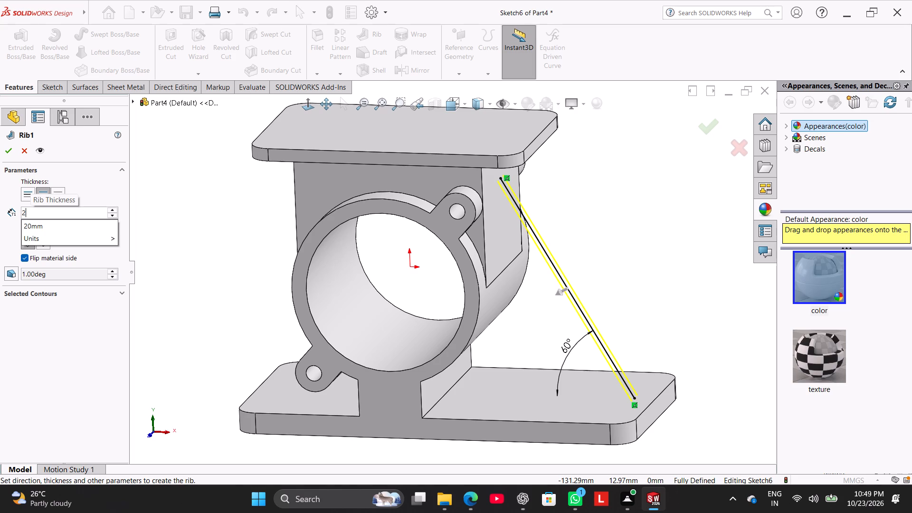
key(0)
click(12, 156)
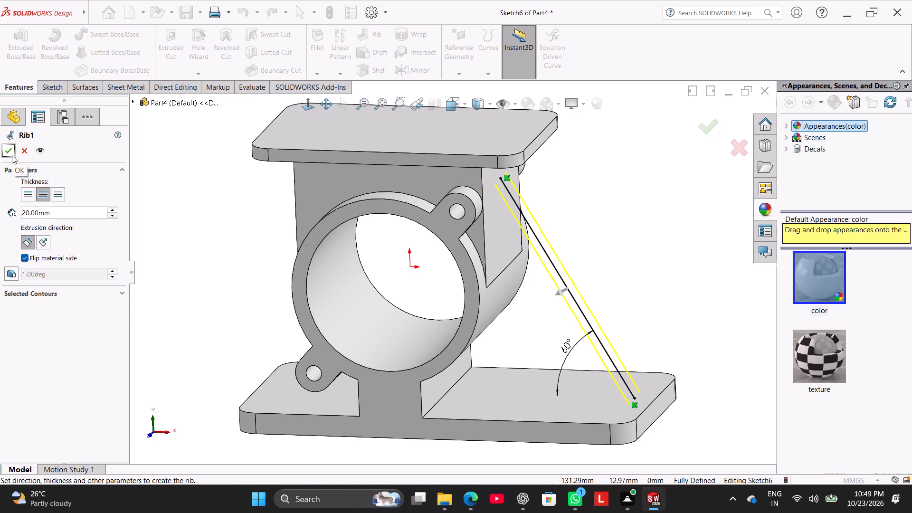
click(12, 155)
click(143, 210)
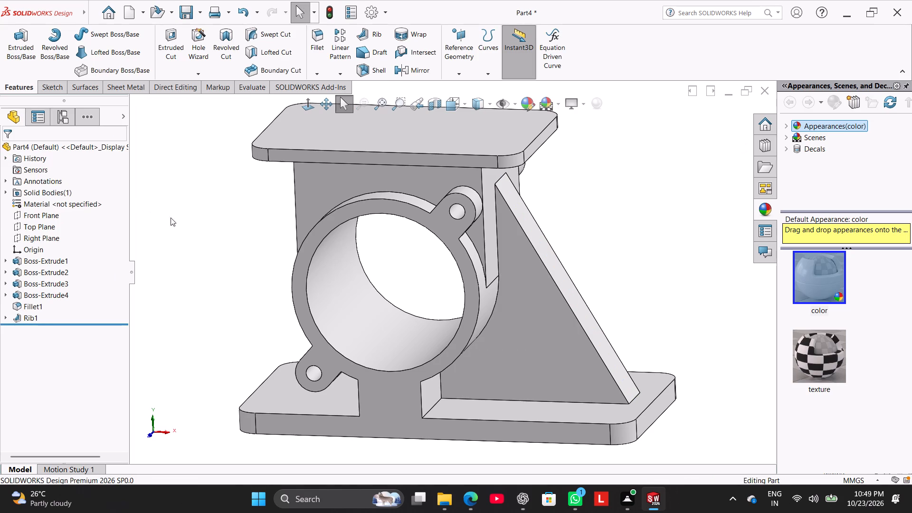
On the Front Plane, sketch a sloping line about 88 mm long opposite the rib, from the base's corner fillet start to the block's side.
middle_drag(186, 223, 185, 212)
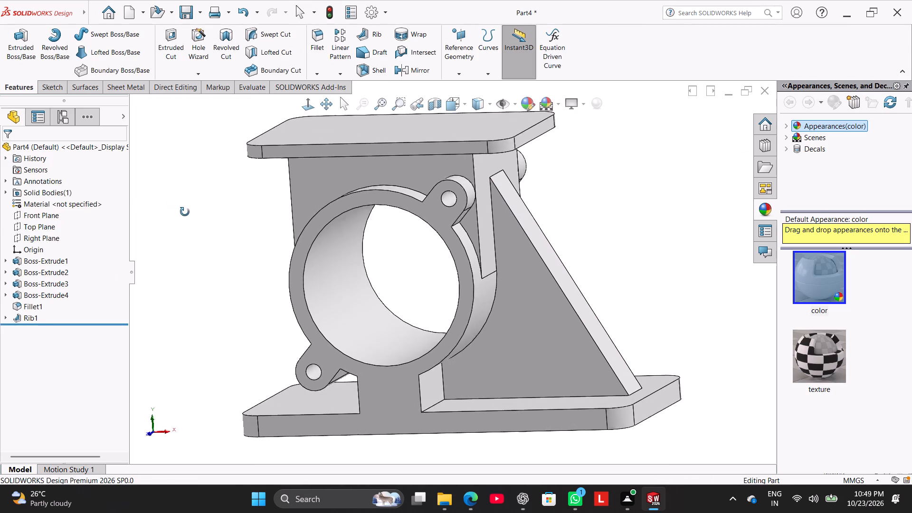
middle_drag(185, 212, 178, 228)
right_drag(178, 239, 219, 214)
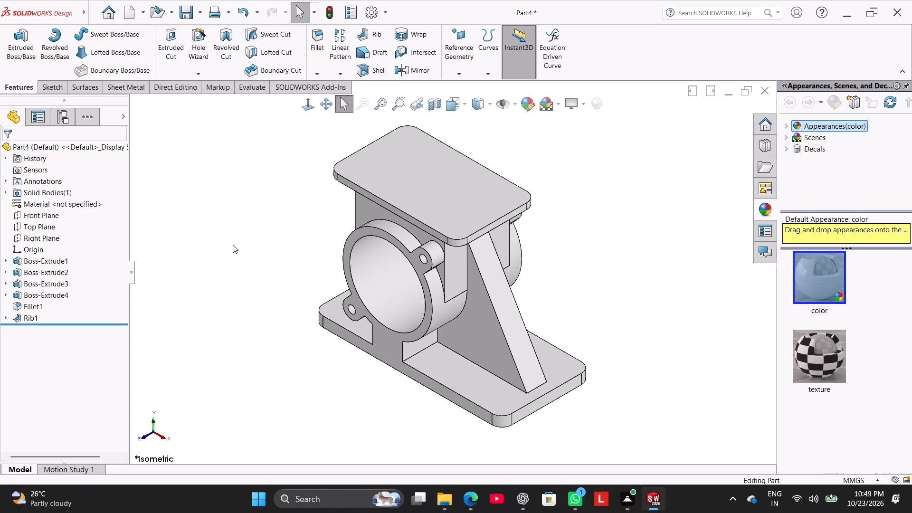
click(57, 218)
click(68, 206)
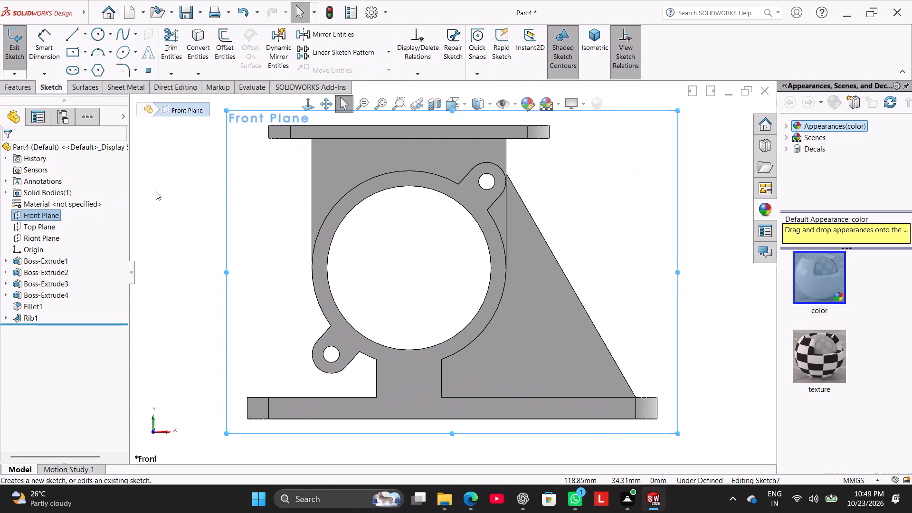
click(162, 187)
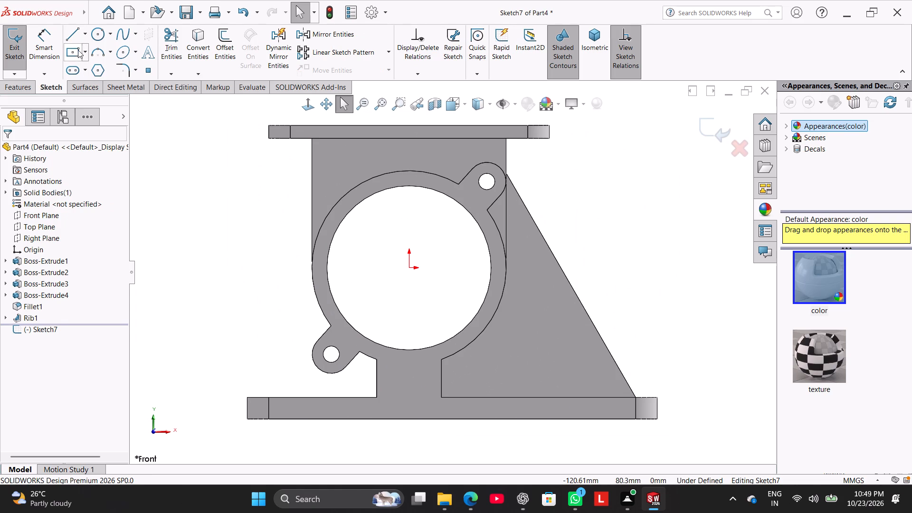
click(76, 38)
click(269, 398)
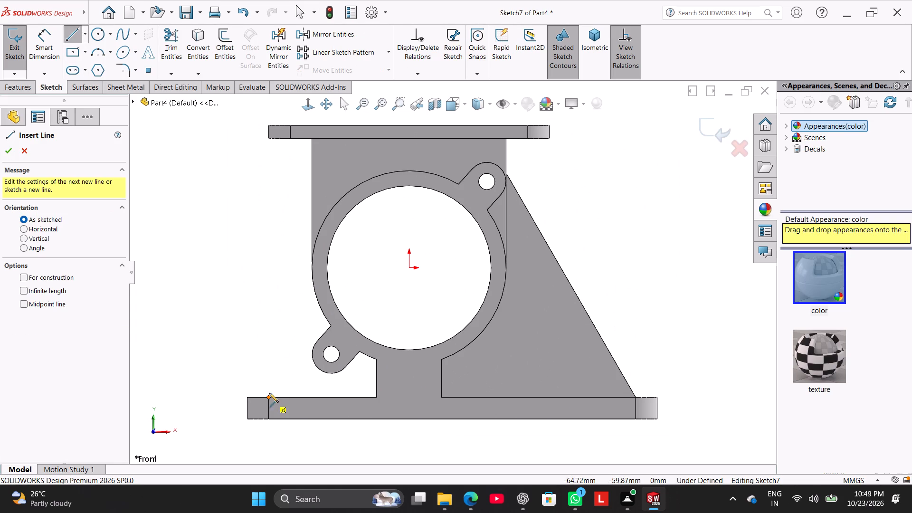
click(312, 211)
right_click(259, 222)
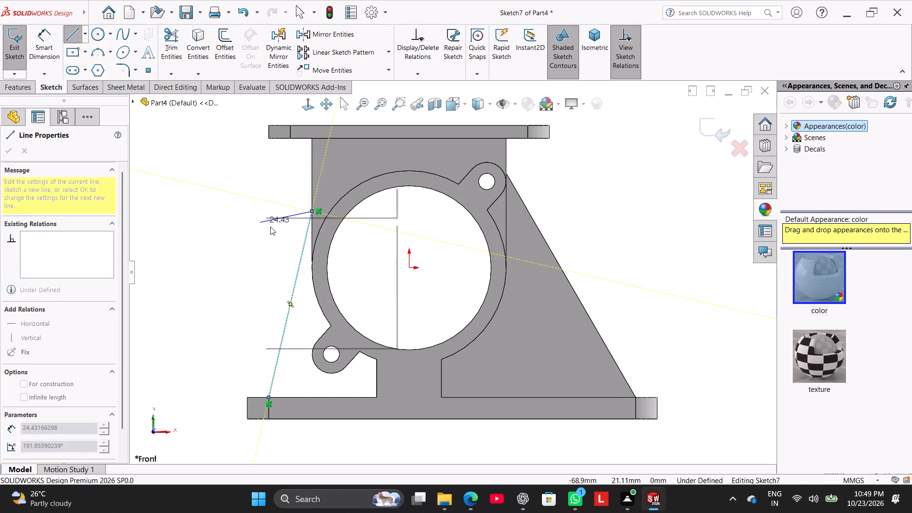
click(270, 227)
Dimension the angle between the new sloping line and the base plate's top edge to 60 degrees.
drag(55, 36, 59, 45)
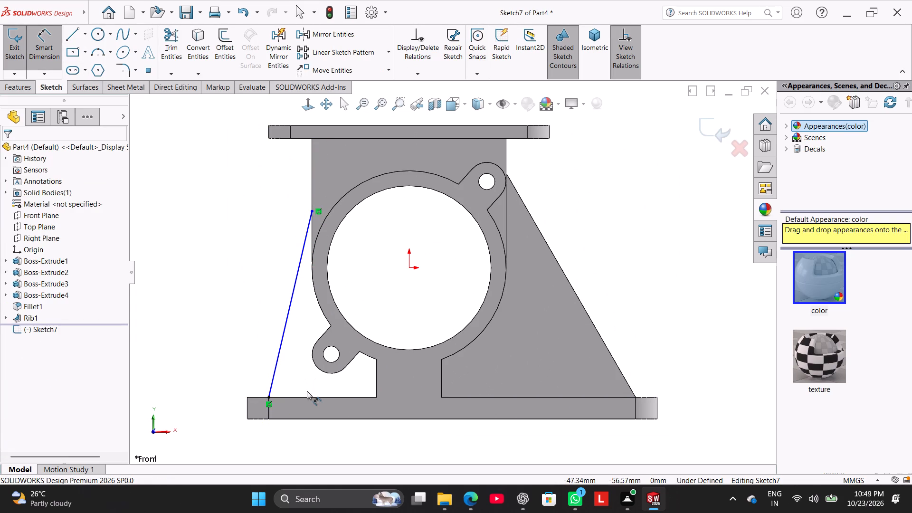
click(319, 397)
click(279, 349)
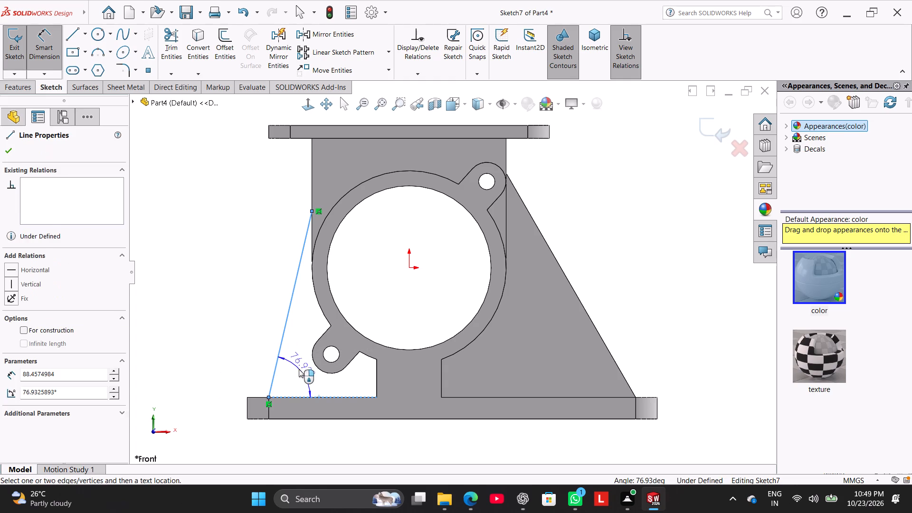
click(299, 369)
key(6)
key(0)
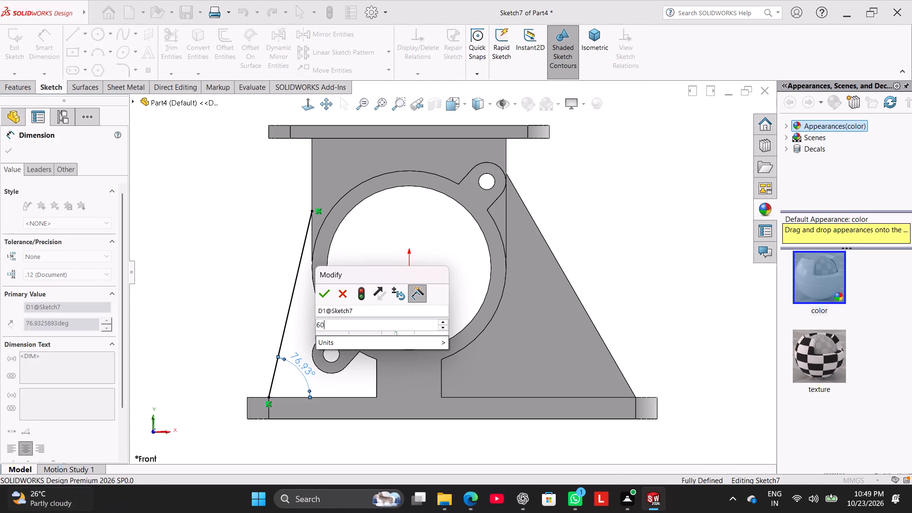
key(Return)
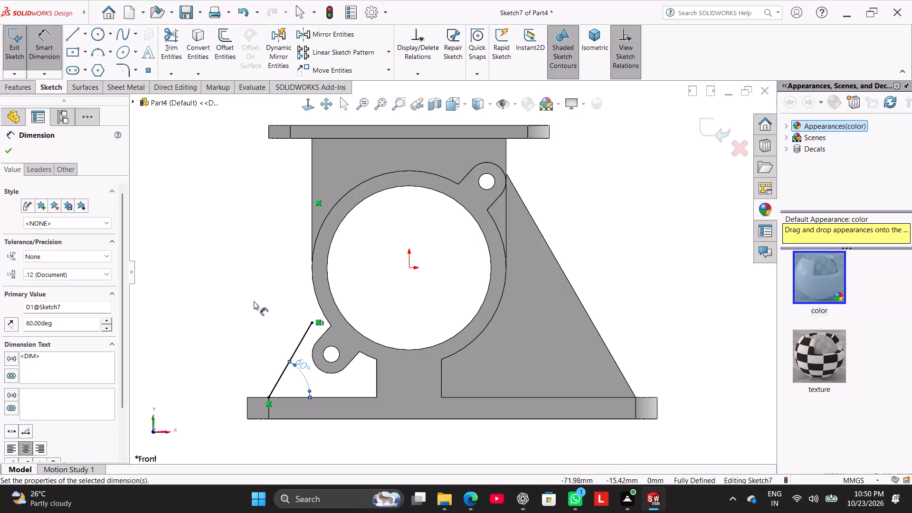
Check the lengths of the support web's two vertical edges and the origin's height above the base plate's top.
click(47, 45)
click(47, 40)
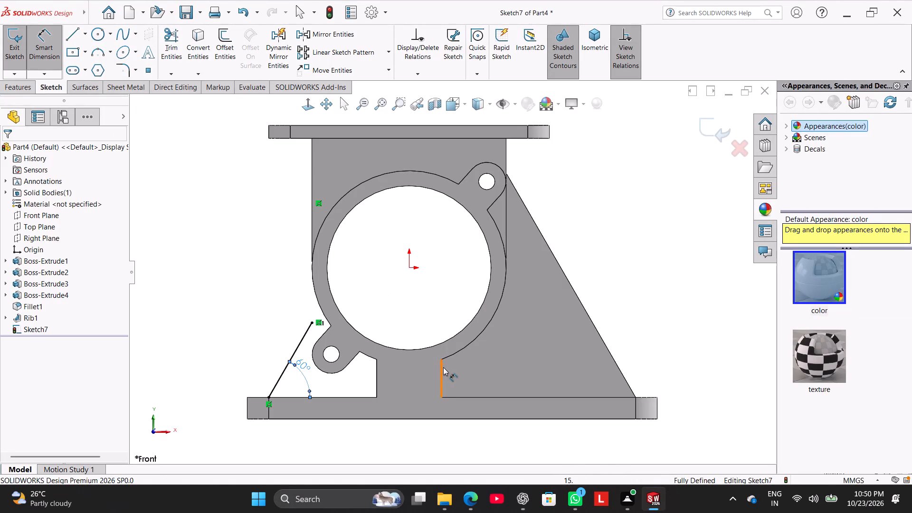
drag(442, 370, 446, 370)
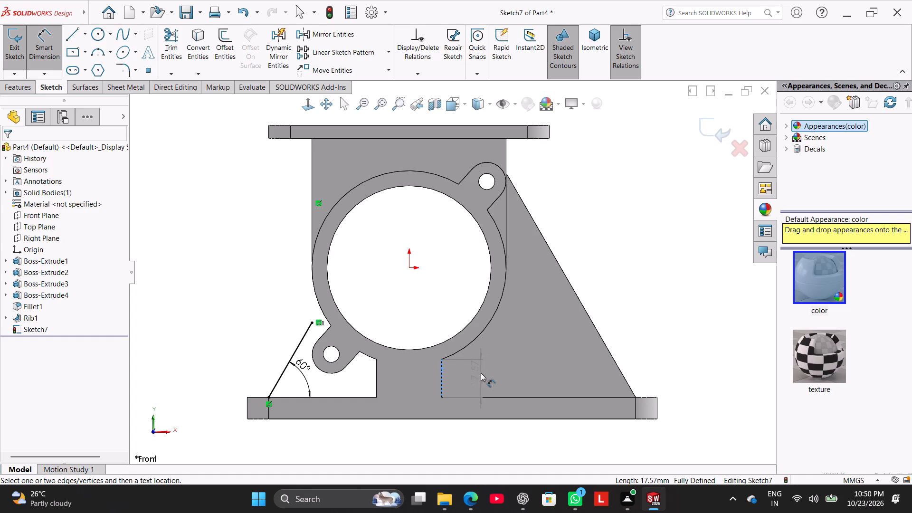
click(56, 57)
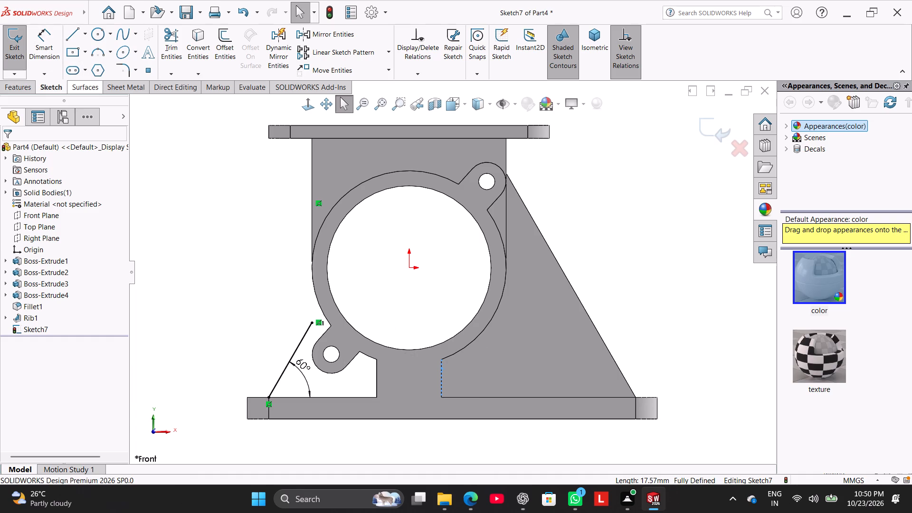
click(42, 45)
click(376, 370)
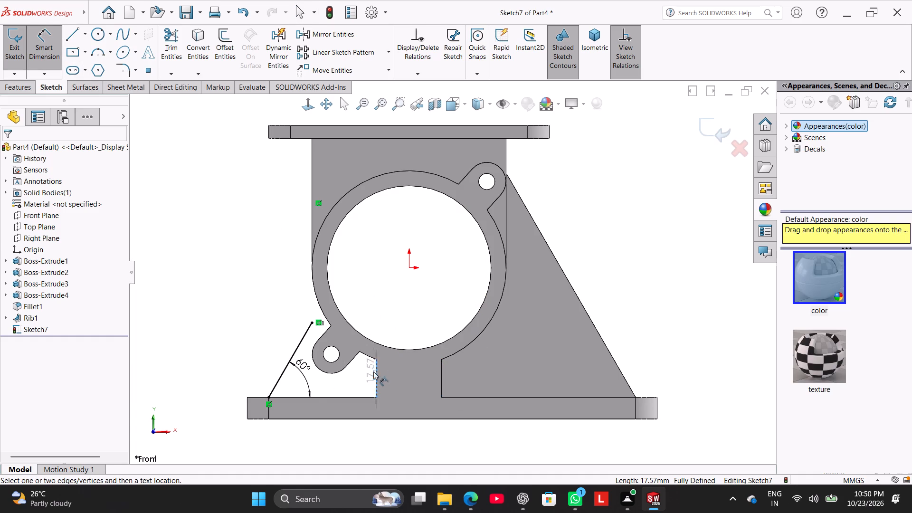
click(39, 42)
click(210, 262)
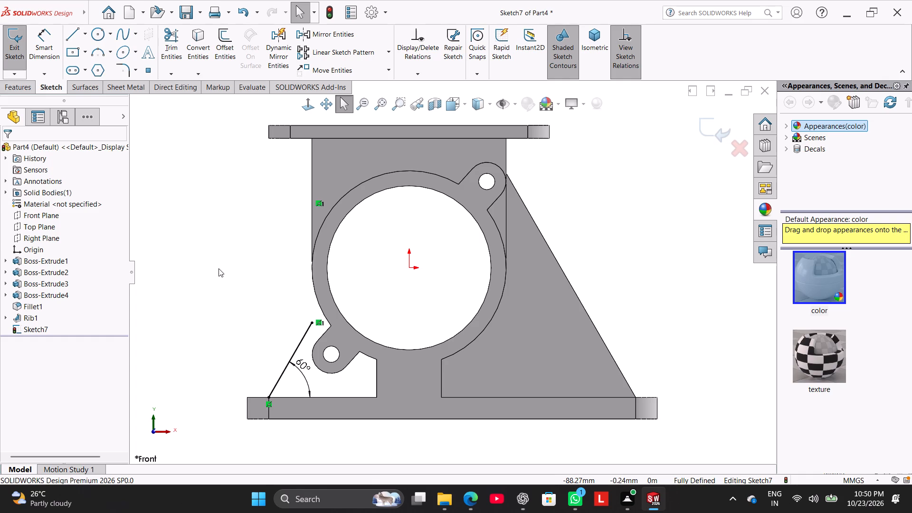
click(44, 50)
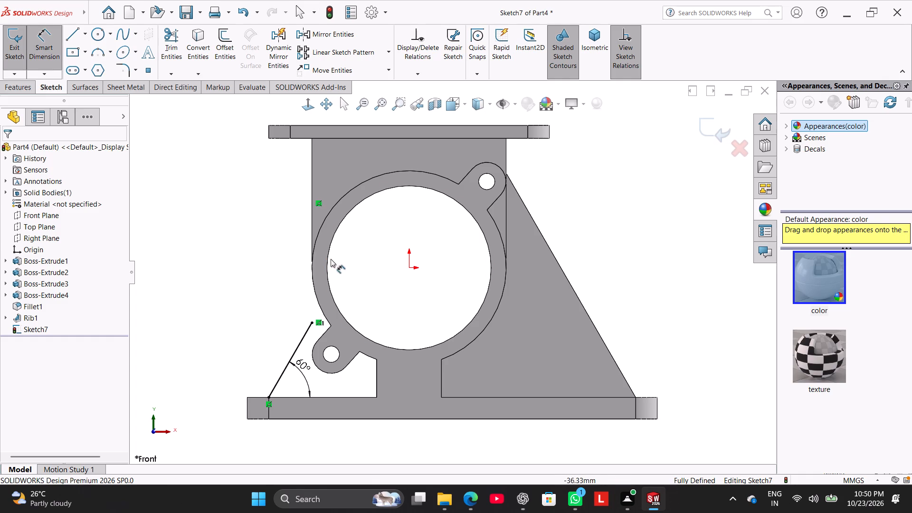
click(408, 266)
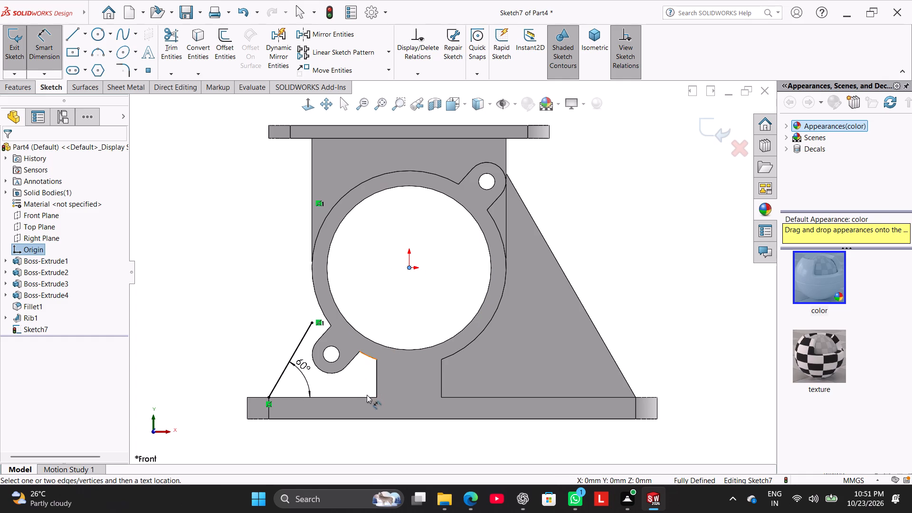
click(371, 396)
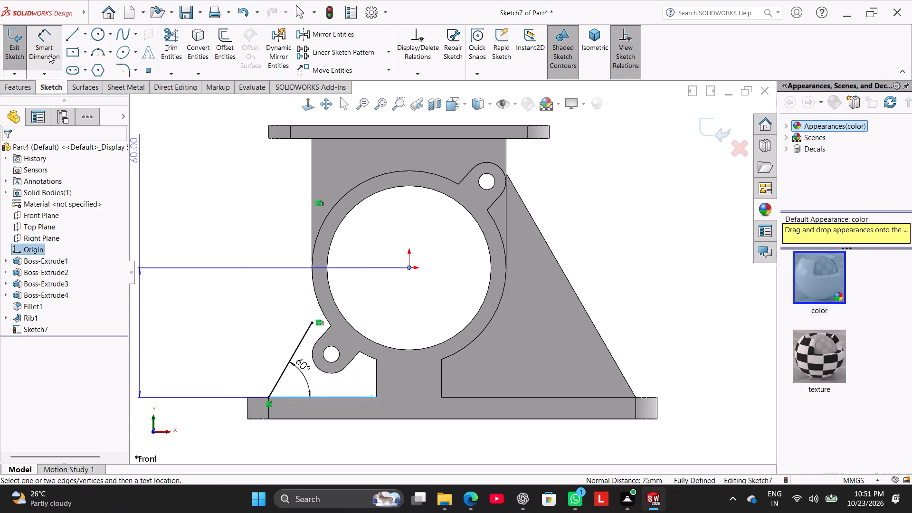
click(49, 55)
click(207, 245)
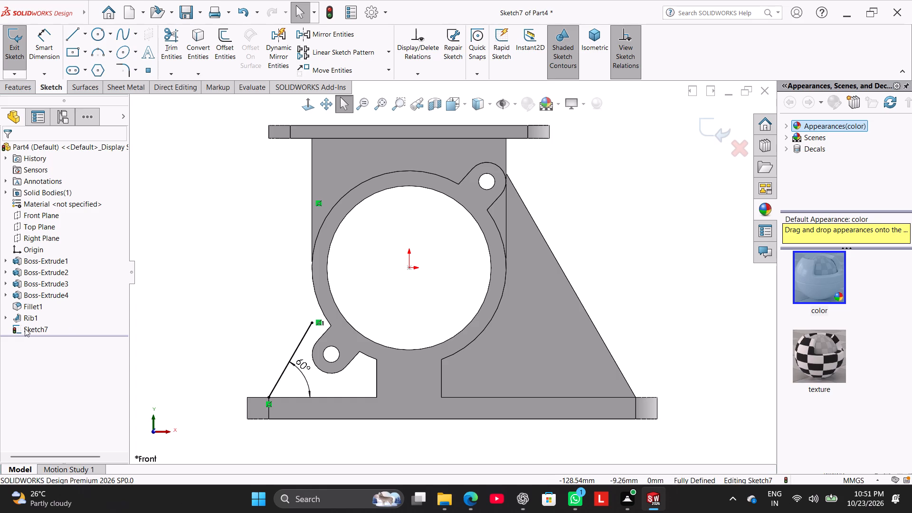
Close the second sloping line's sketch and open the existing rib's sketch for editing.
right_click(30, 317)
click(156, 230)
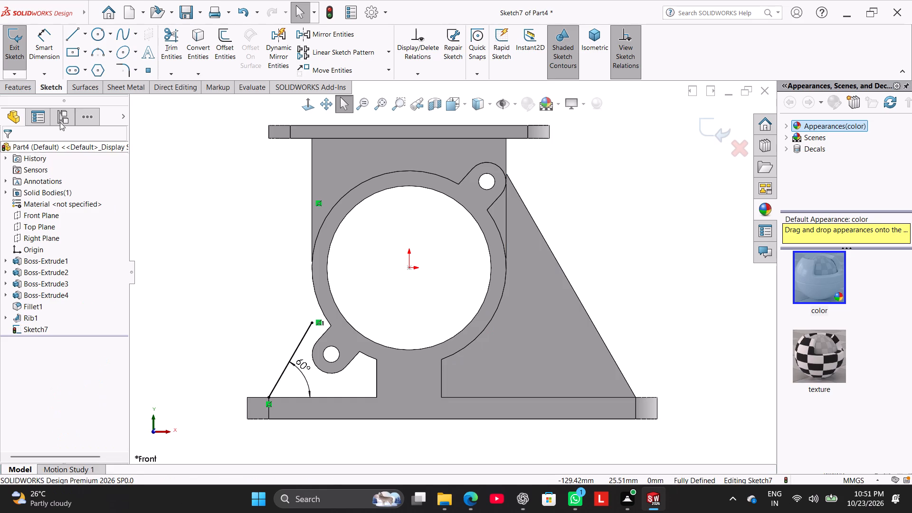
click(12, 57)
right_click(34, 315)
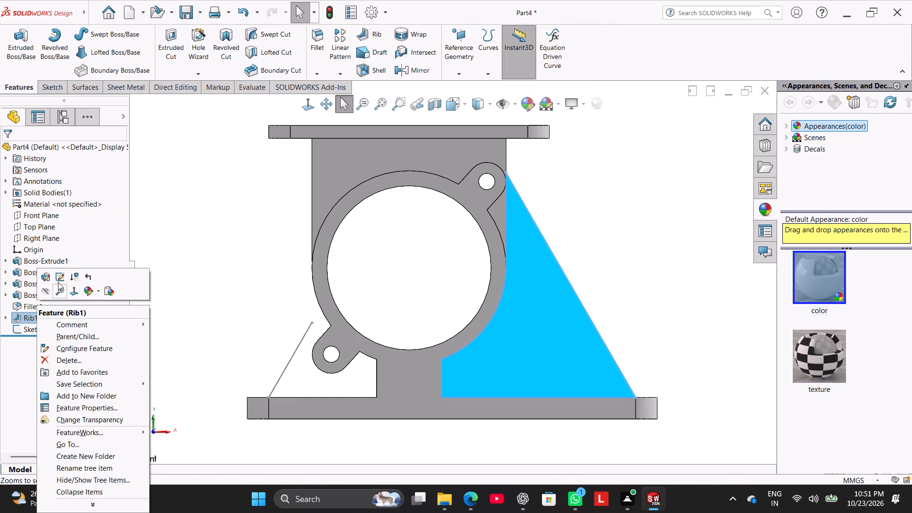
click(59, 282)
click(219, 247)
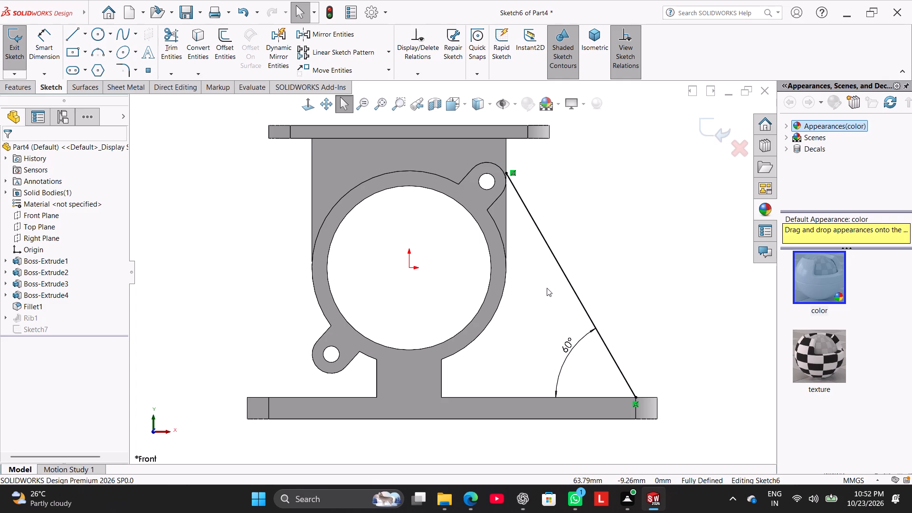
Measure the height from the base plate's bottom to the top plate's underside with a temporary driven dimension, and delete that dimension.
click(44, 41)
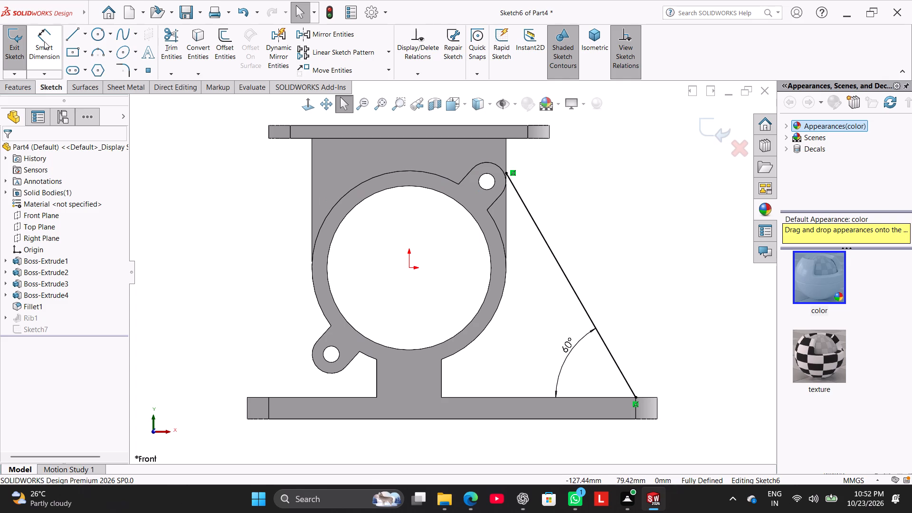
click(538, 137)
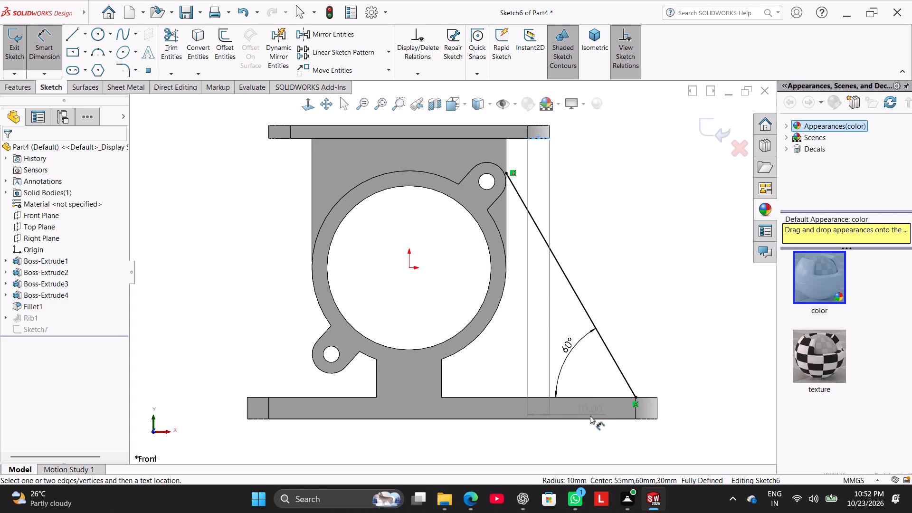
click(593, 420)
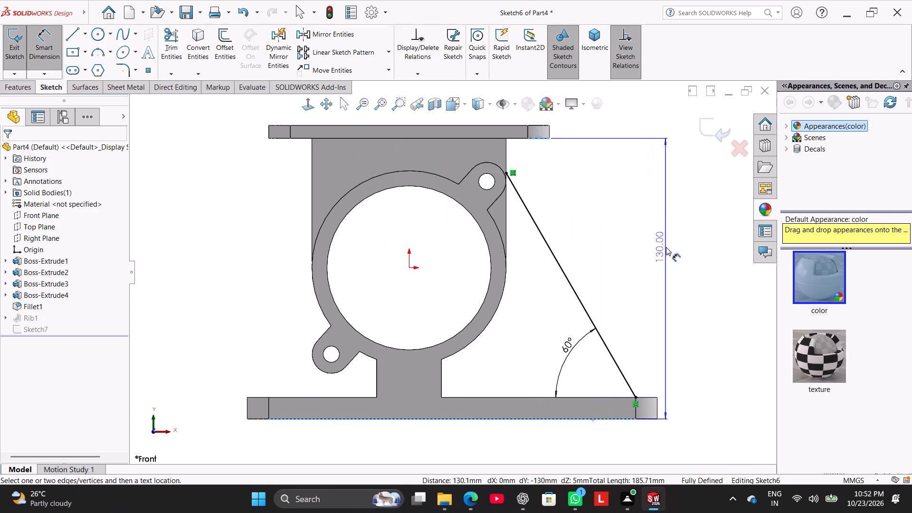
click(666, 247)
click(536, 251)
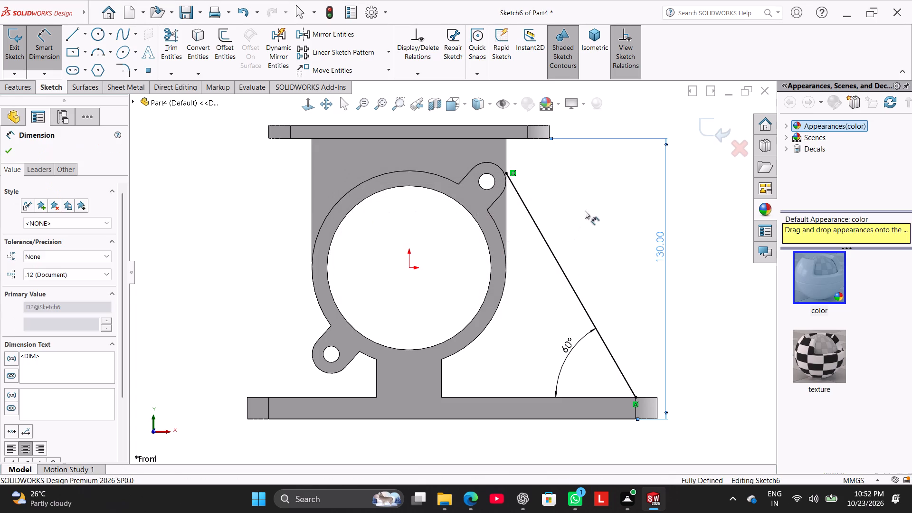
right_click(590, 205)
click(611, 236)
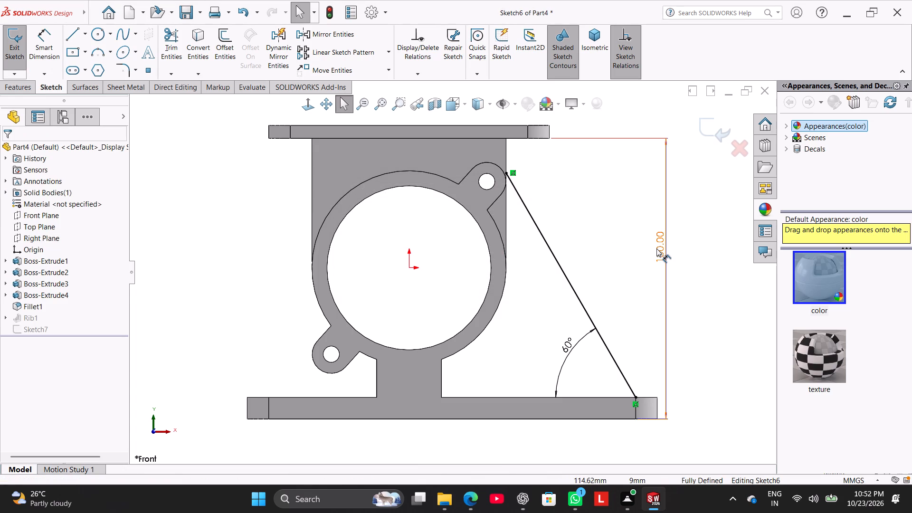
right_click(656, 248)
click(676, 365)
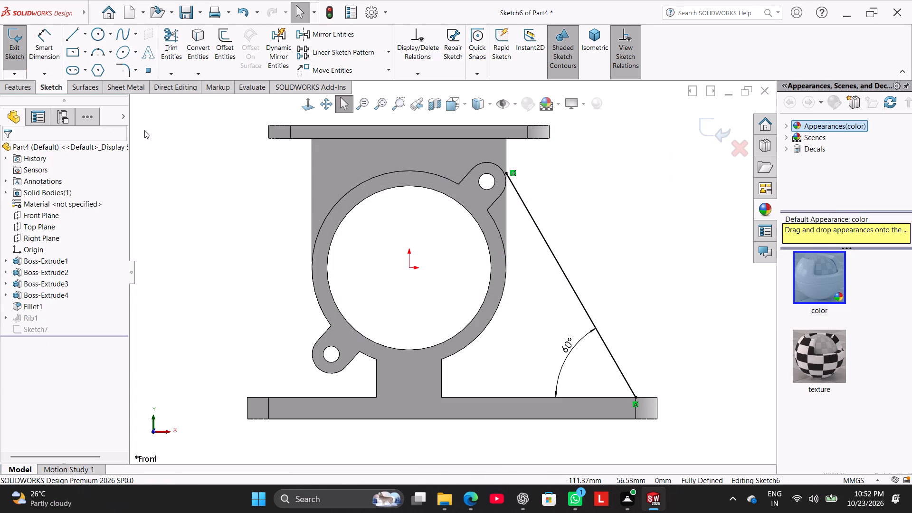
Check the origin's height above the base plate's top edge without keeping a dimension.
click(45, 49)
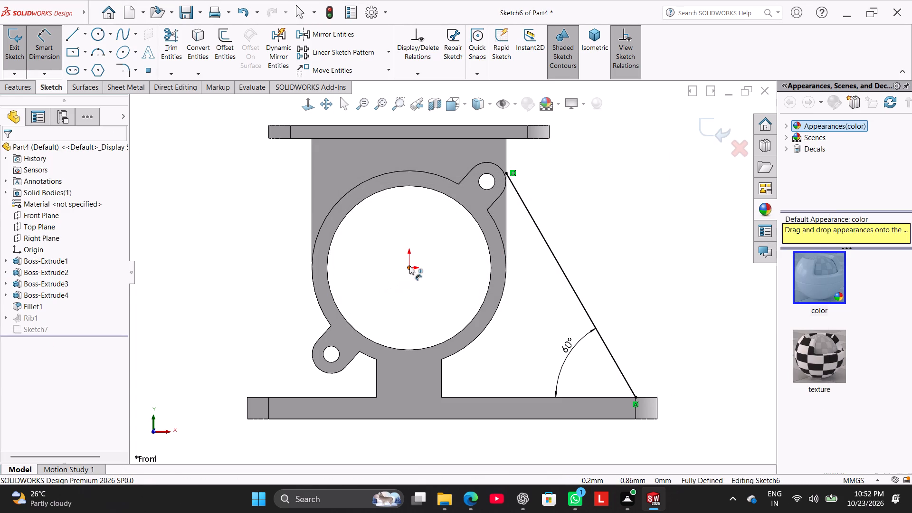
click(409, 266)
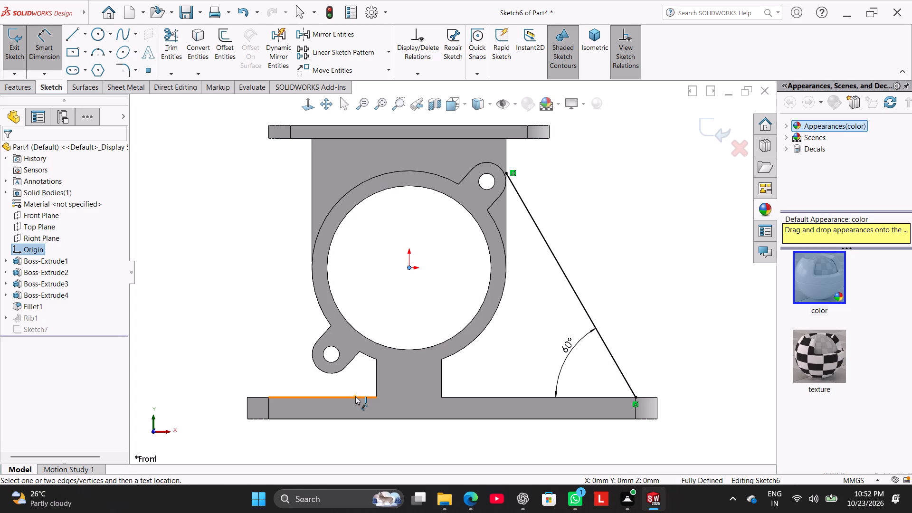
click(355, 396)
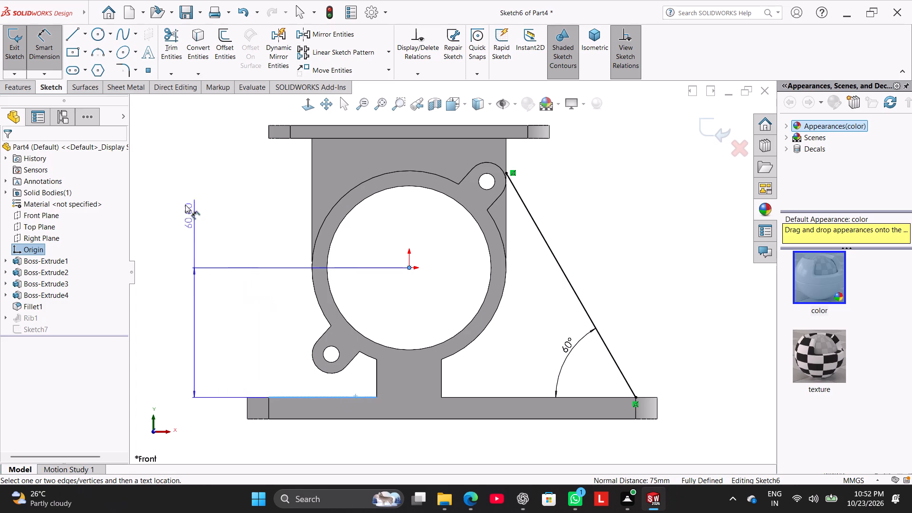
click(45, 62)
click(237, 234)
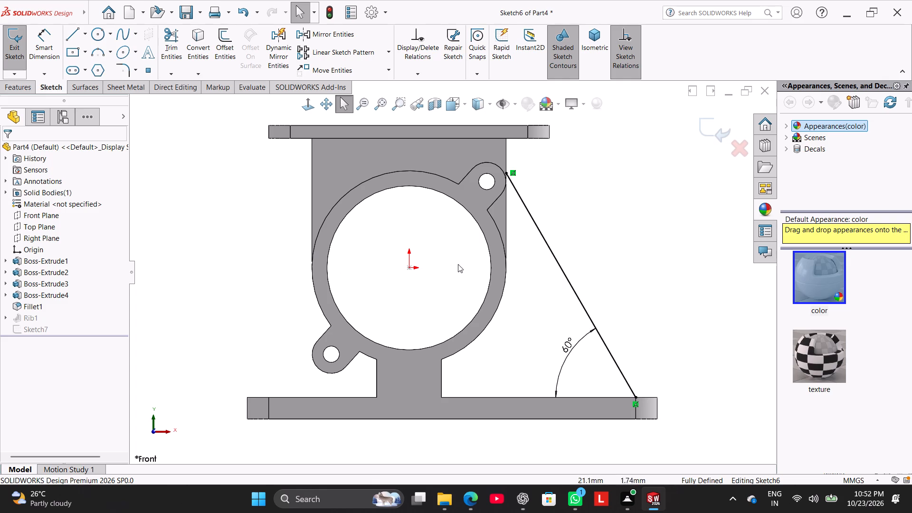
Check the ring's outer diameter and the length of the support web's right-hand vertical edge.
drag(45, 48, 49, 48)
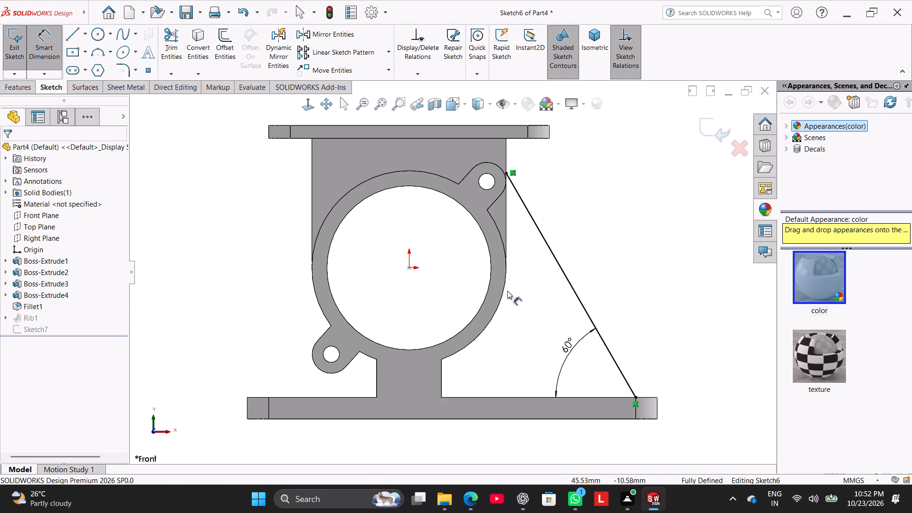
click(504, 286)
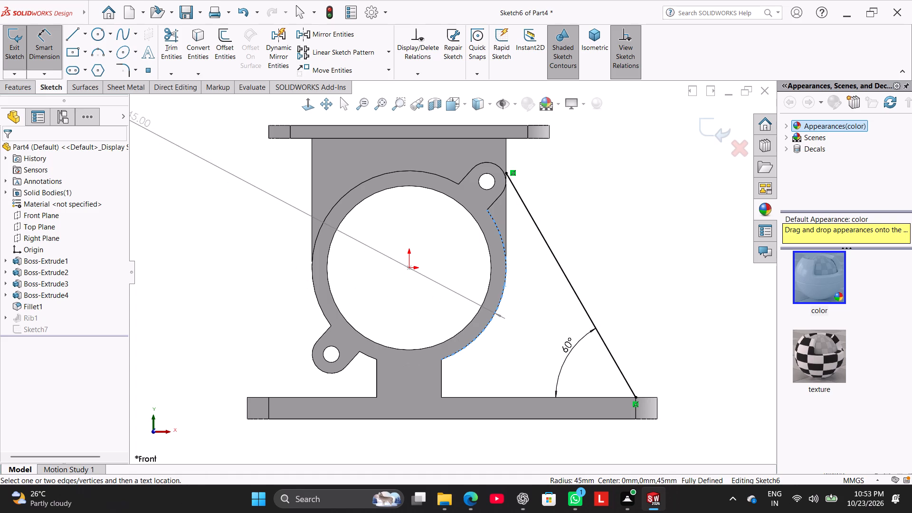
click(53, 61)
click(225, 214)
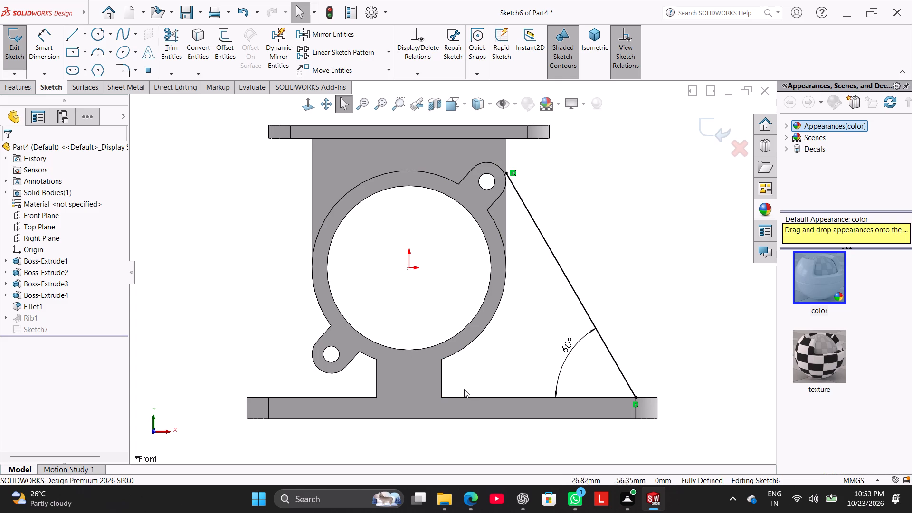
click(50, 45)
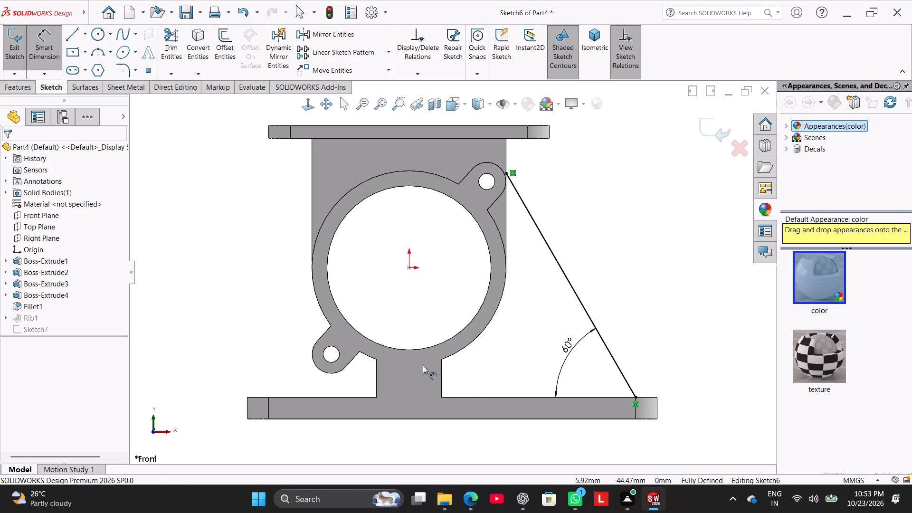
click(443, 376)
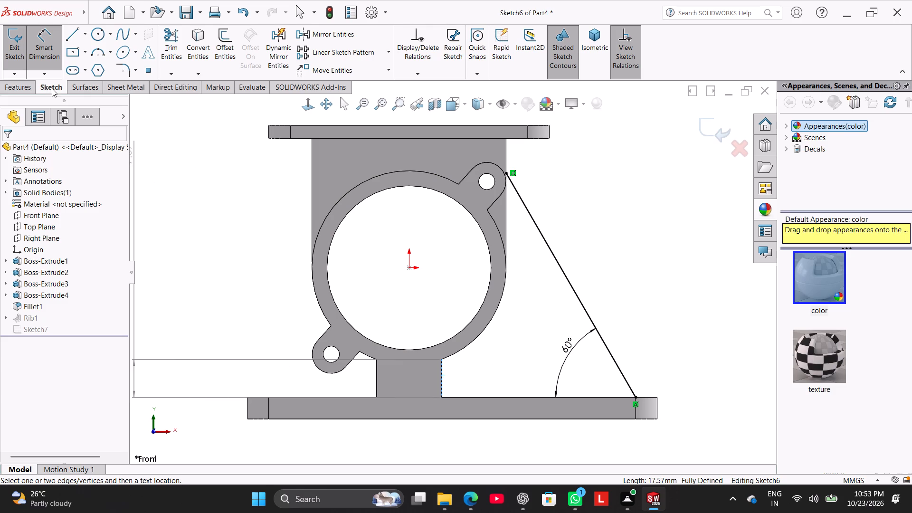
drag(42, 46, 50, 54)
click(246, 239)
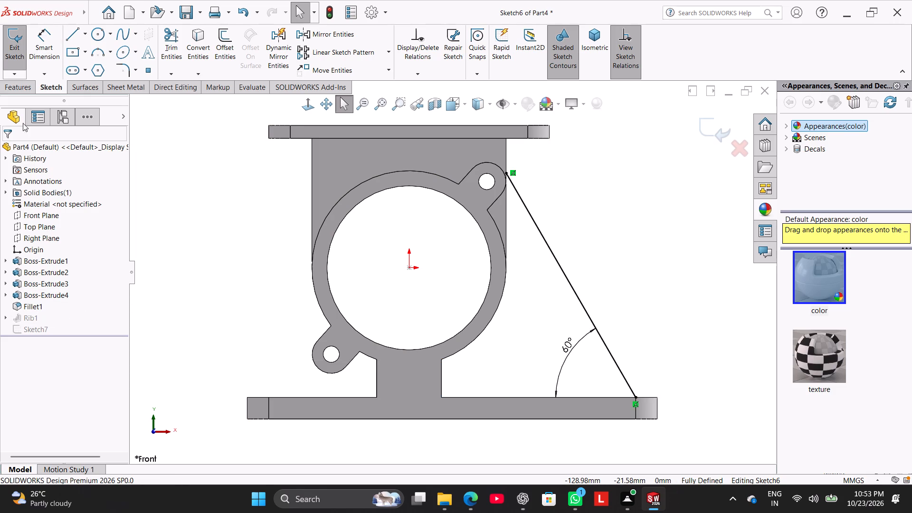
Close the rib's sketch and open the base plate and support web's sketch for editing.
click(19, 51)
right_click(57, 294)
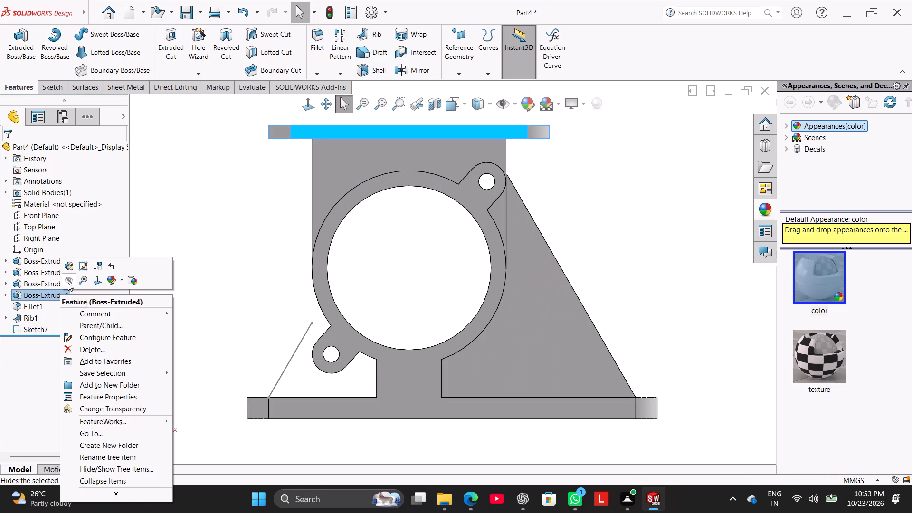
click(47, 283)
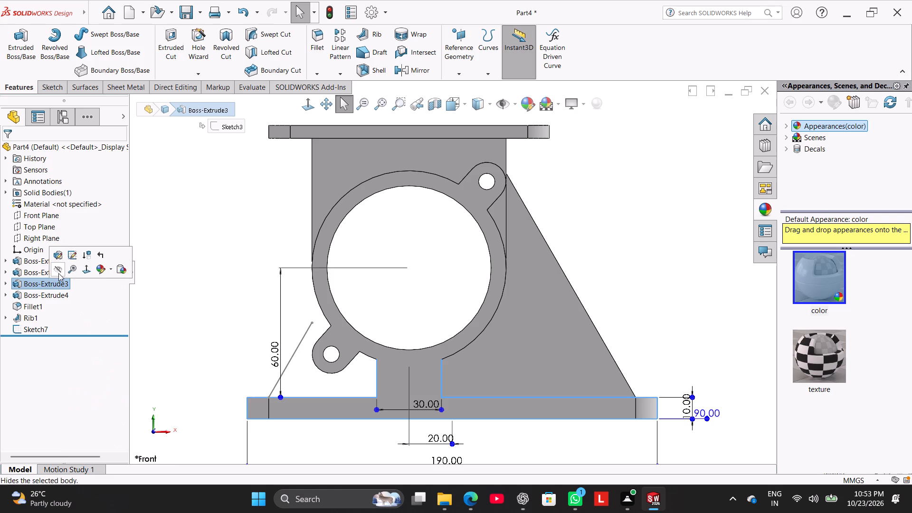
click(72, 257)
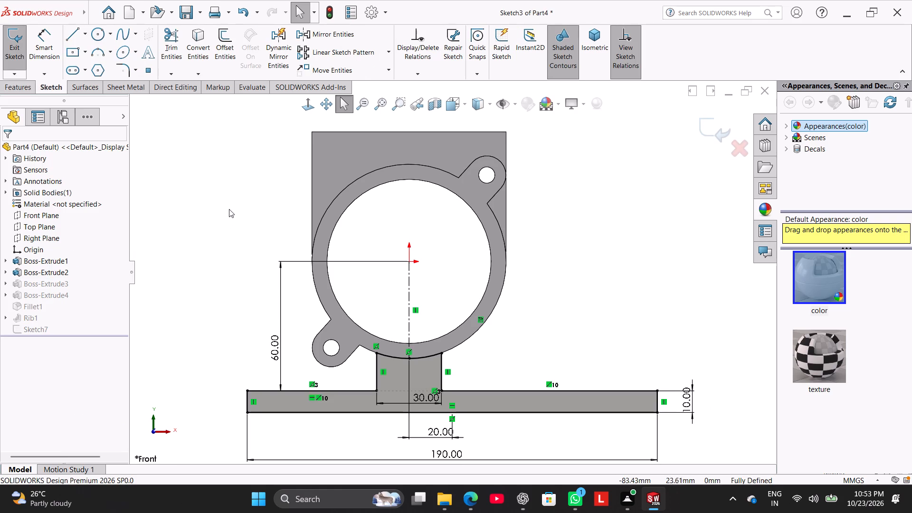
click(229, 209)
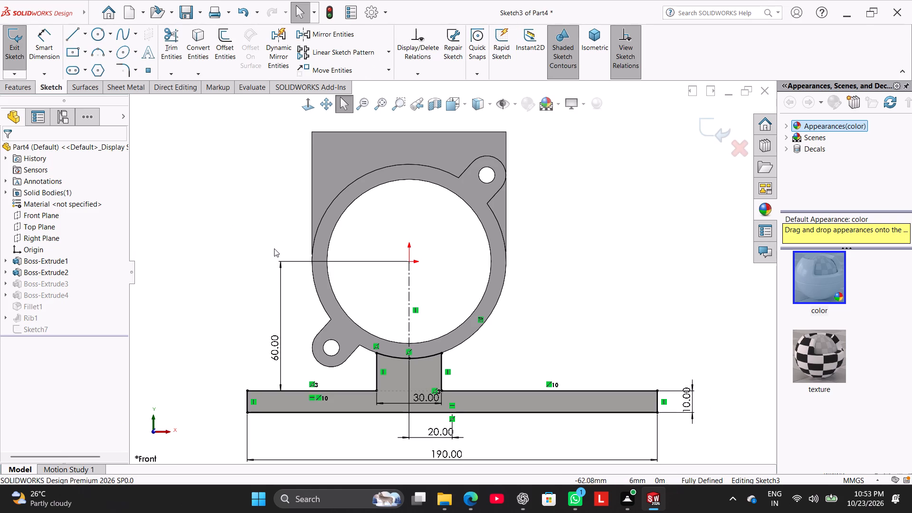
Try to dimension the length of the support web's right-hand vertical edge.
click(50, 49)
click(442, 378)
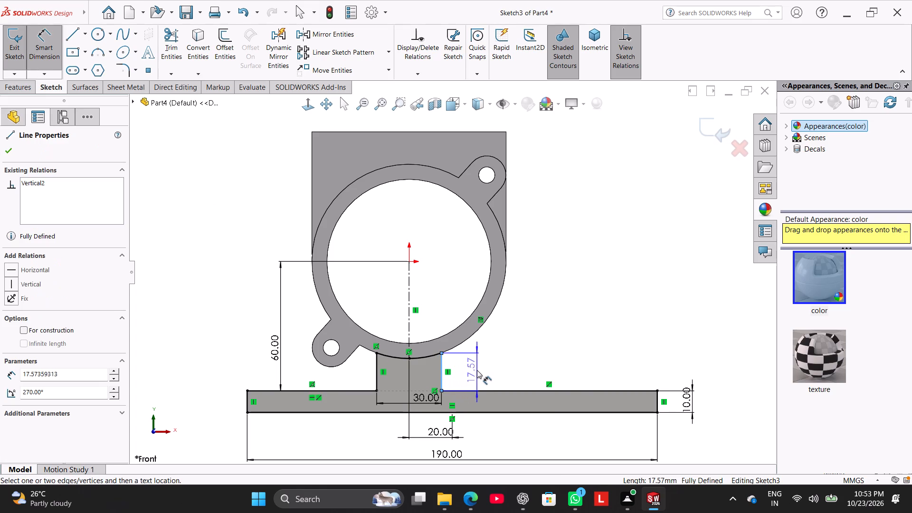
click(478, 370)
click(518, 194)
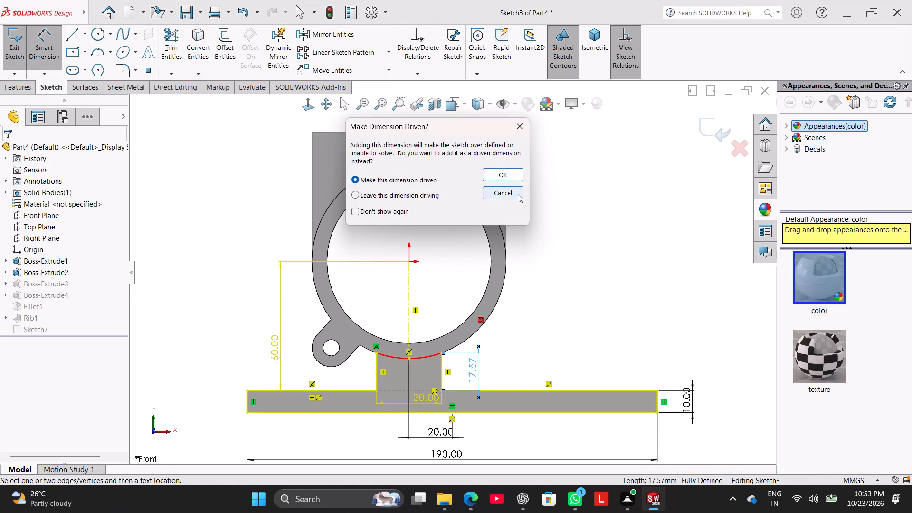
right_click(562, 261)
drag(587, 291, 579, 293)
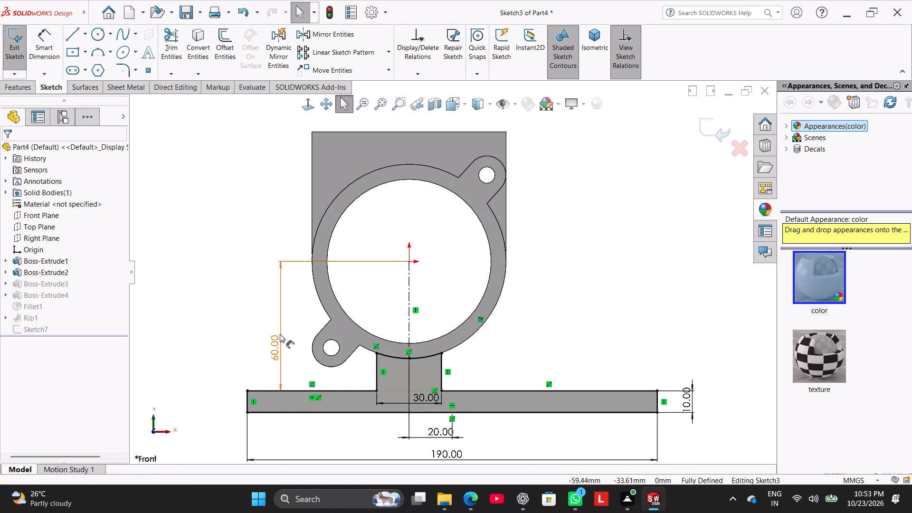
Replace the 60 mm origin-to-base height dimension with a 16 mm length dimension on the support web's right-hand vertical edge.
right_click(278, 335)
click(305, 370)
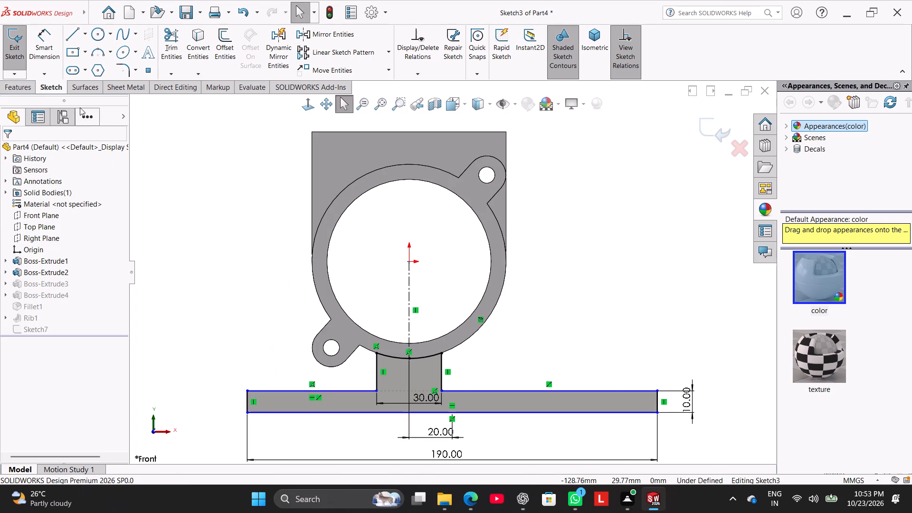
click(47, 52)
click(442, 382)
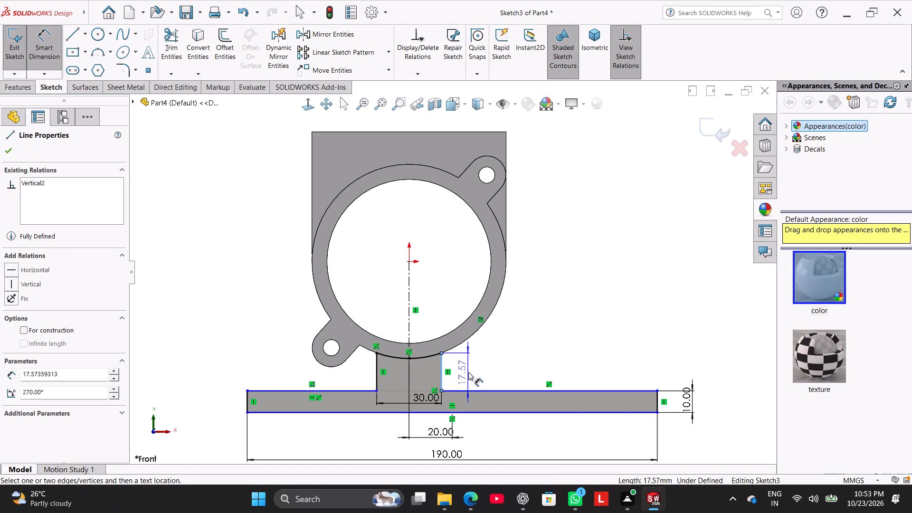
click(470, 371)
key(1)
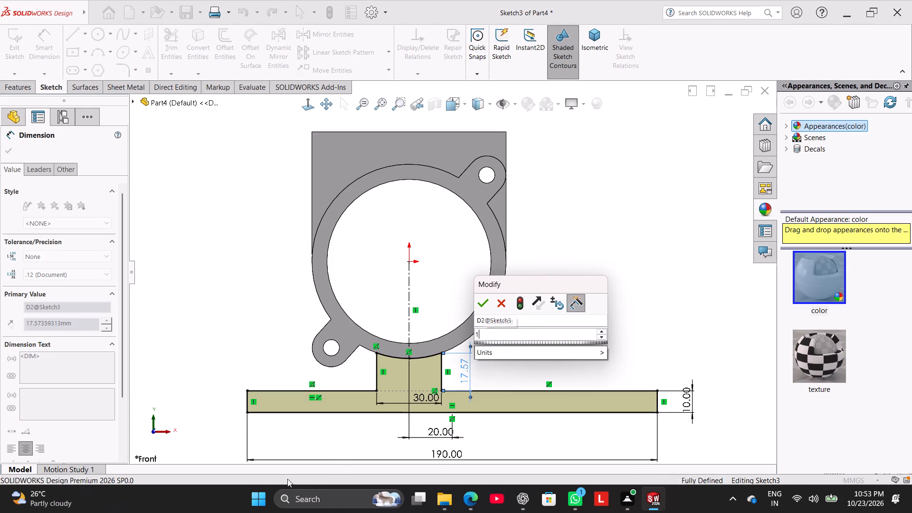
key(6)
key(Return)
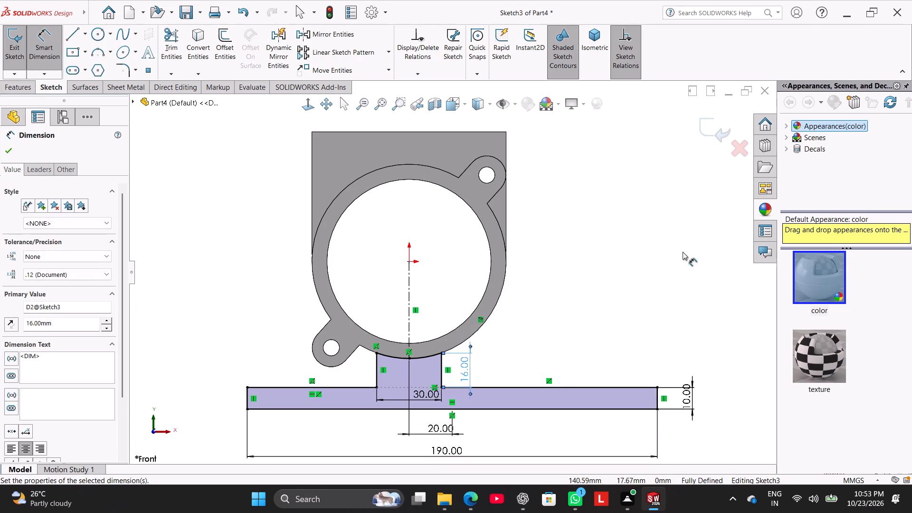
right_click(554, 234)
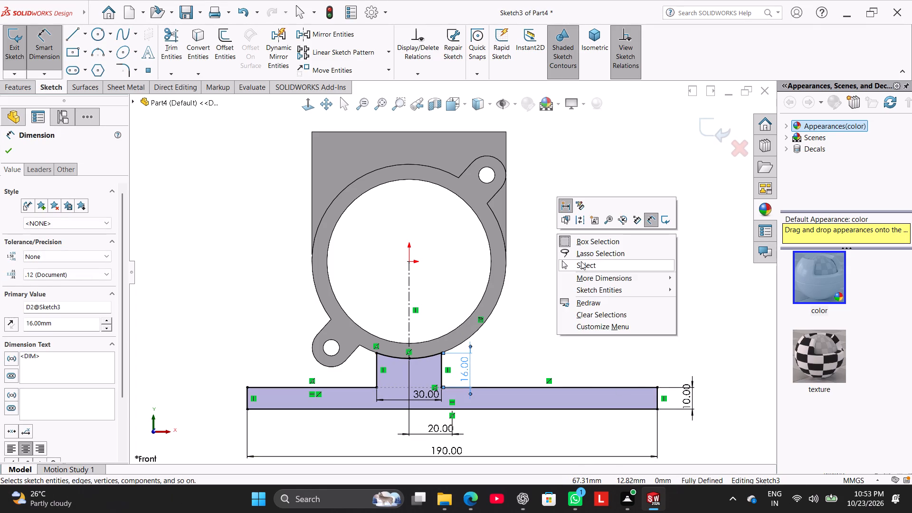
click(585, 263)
Check the origin's height above the base plate's top edge without keeping the dimension.
click(48, 49)
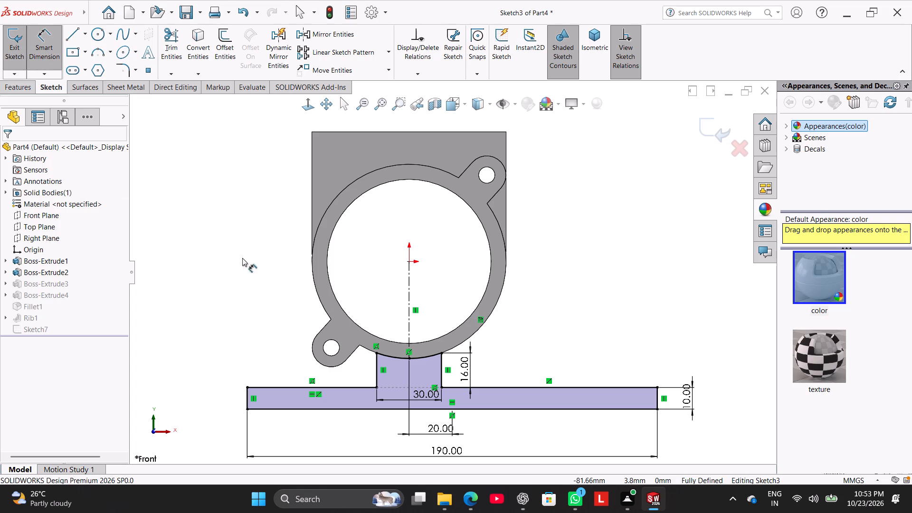
click(410, 262)
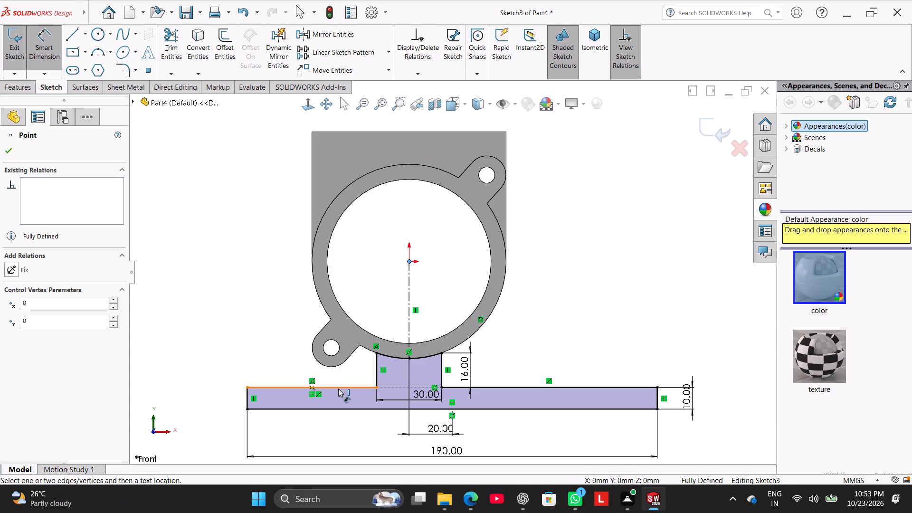
click(338, 389)
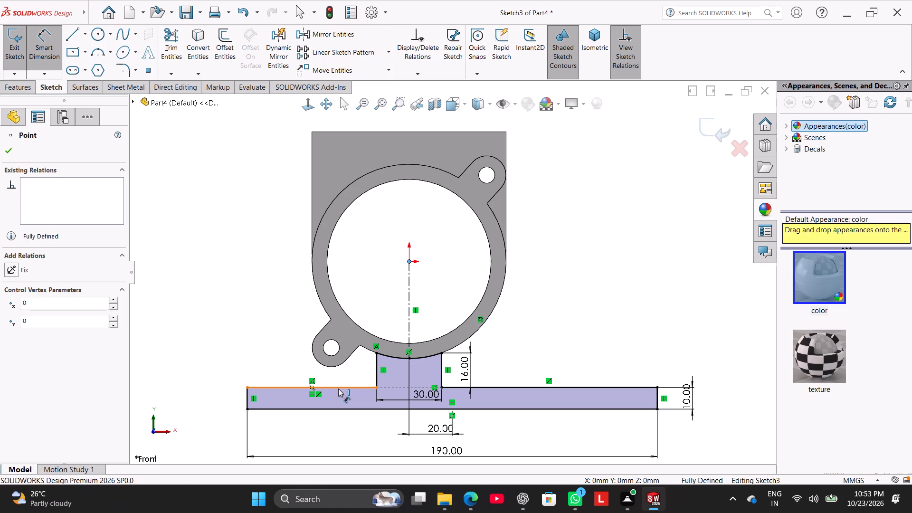
click(250, 338)
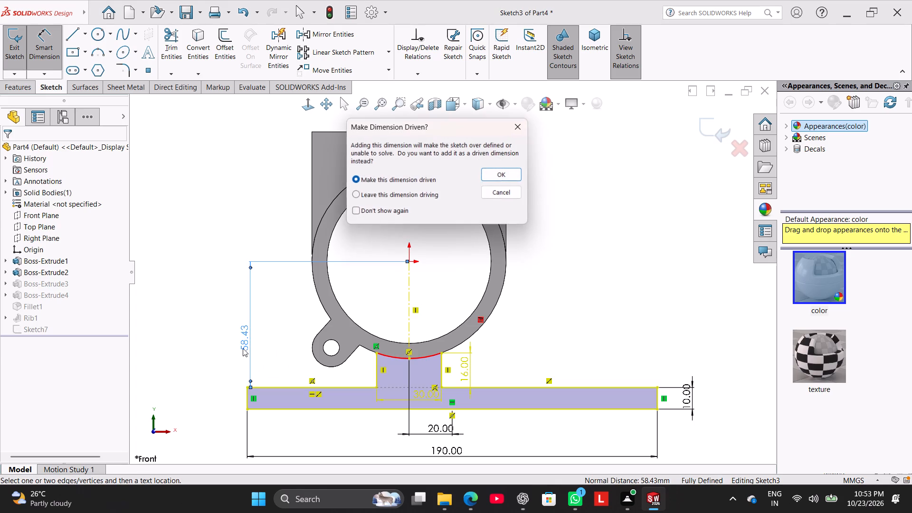
click(514, 193)
right_click(566, 232)
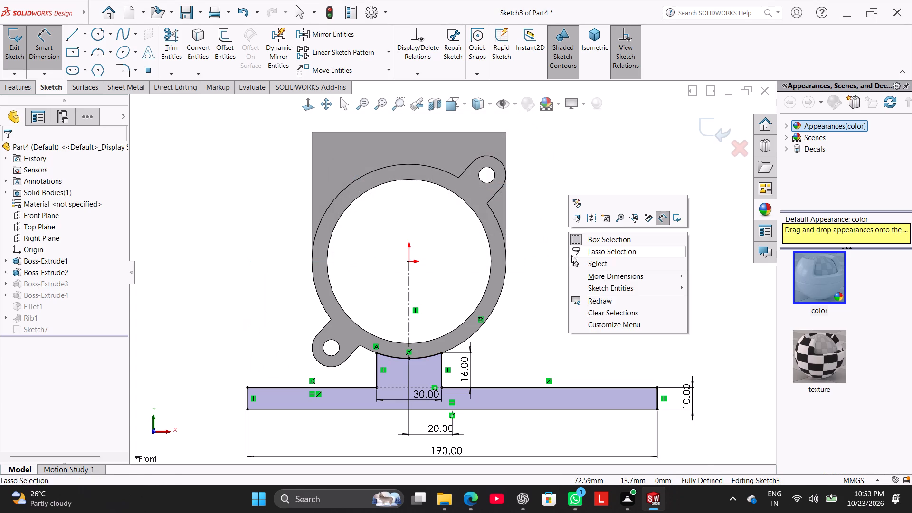
click(579, 264)
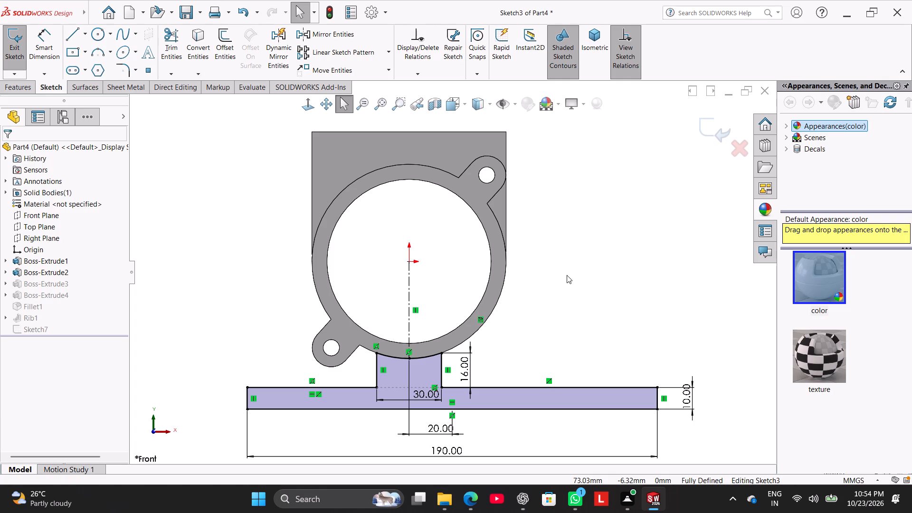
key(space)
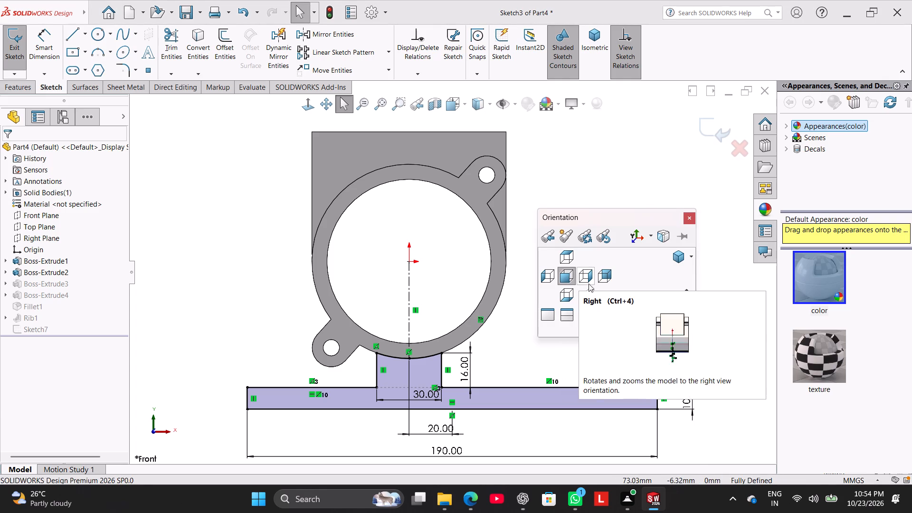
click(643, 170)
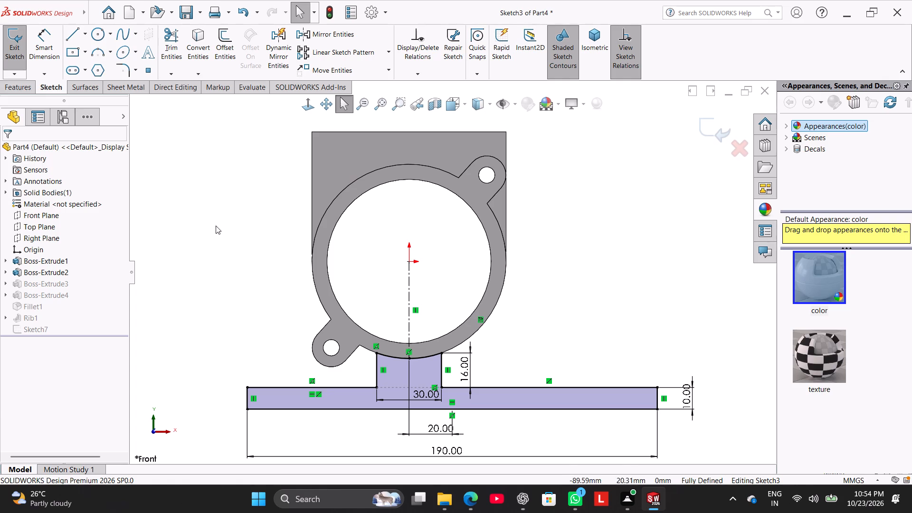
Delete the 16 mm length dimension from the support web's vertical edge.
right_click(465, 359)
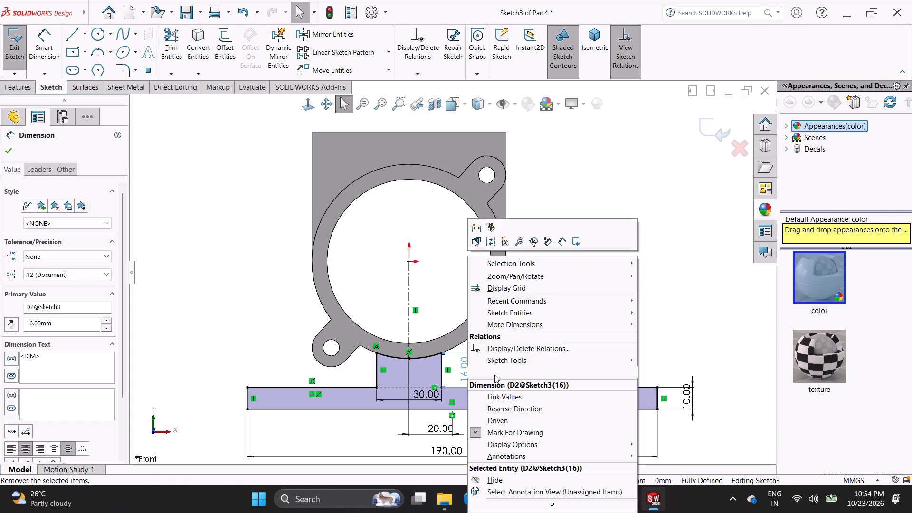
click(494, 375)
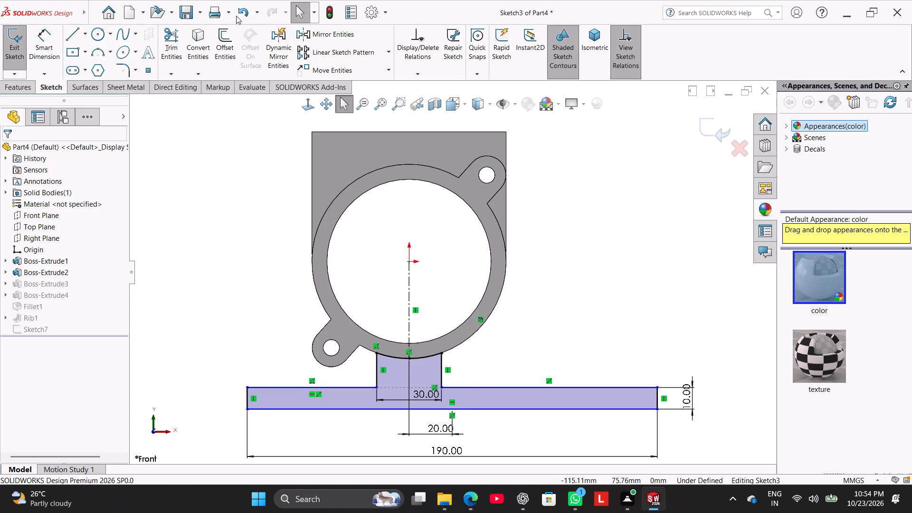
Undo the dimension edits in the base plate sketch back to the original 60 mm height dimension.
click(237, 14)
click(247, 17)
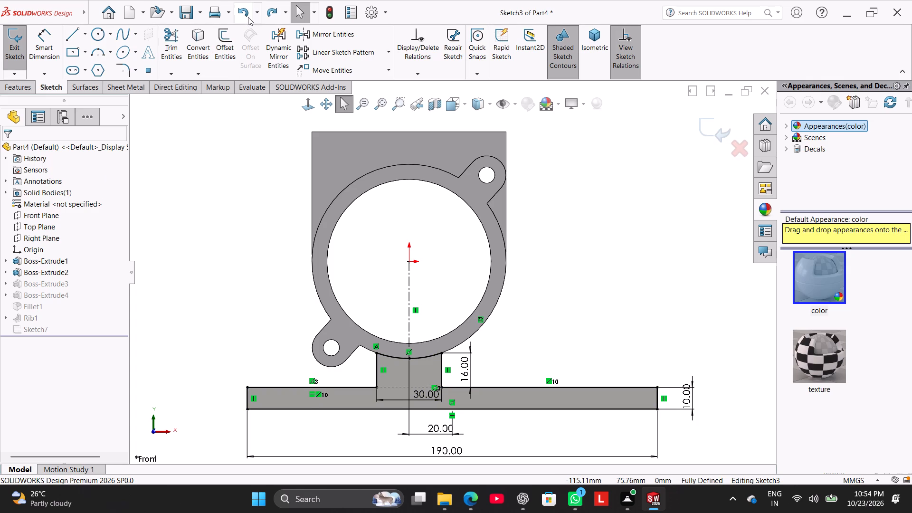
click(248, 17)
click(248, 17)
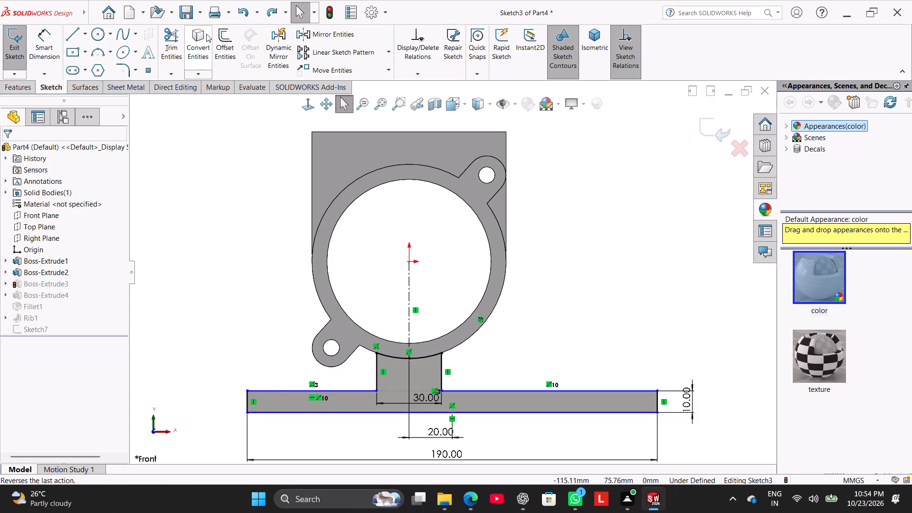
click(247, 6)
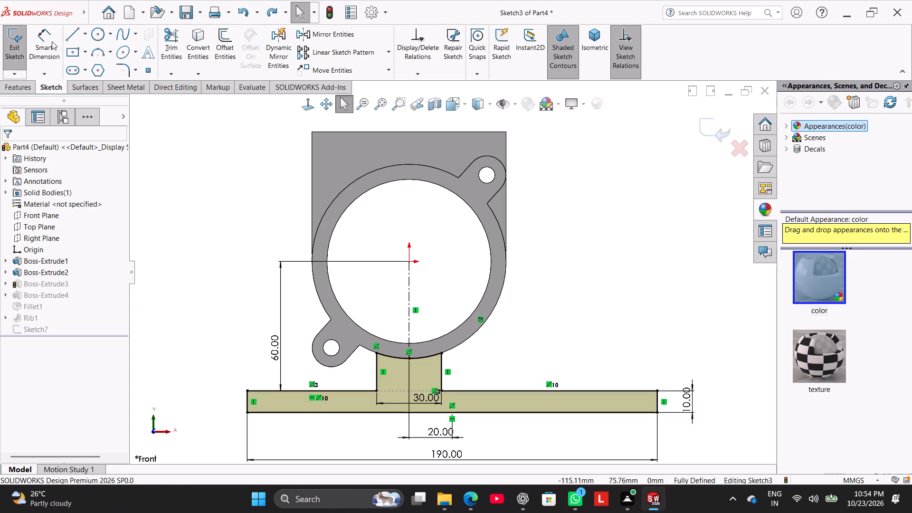
Check the distance from the support web's arc midpoint to the base plate's top edge without keeping a dimension, and close the sketch.
click(52, 41)
click(410, 359)
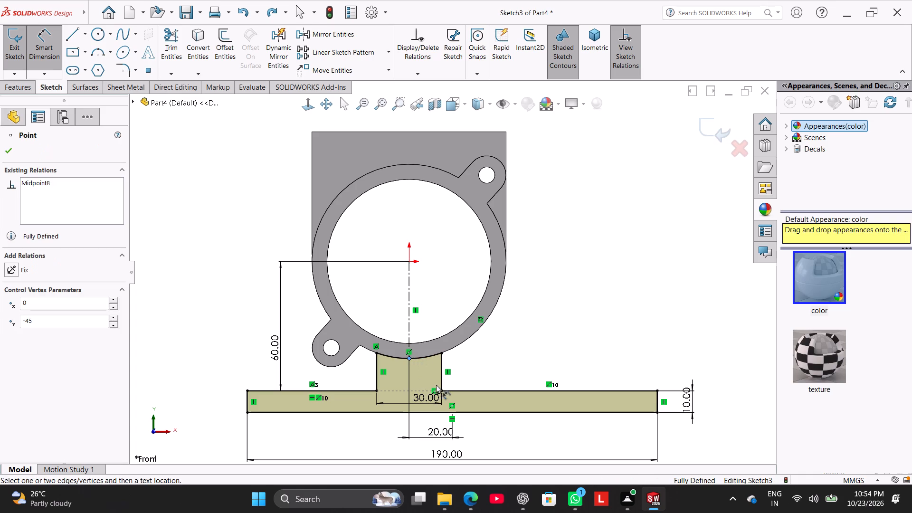
click(452, 391)
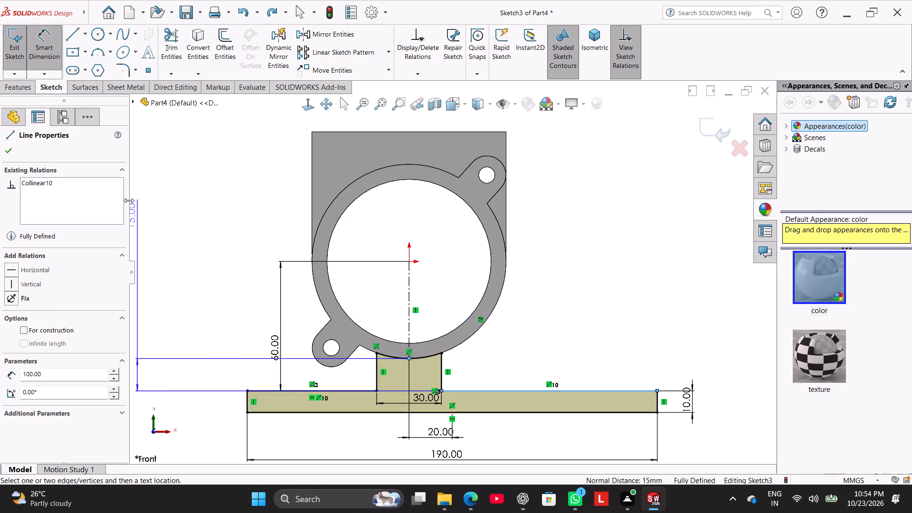
click(54, 54)
click(261, 218)
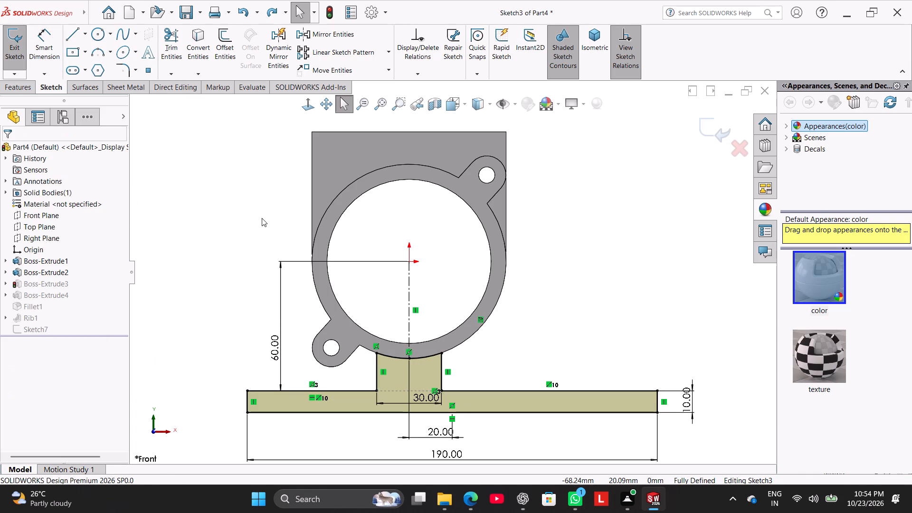
click(16, 61)
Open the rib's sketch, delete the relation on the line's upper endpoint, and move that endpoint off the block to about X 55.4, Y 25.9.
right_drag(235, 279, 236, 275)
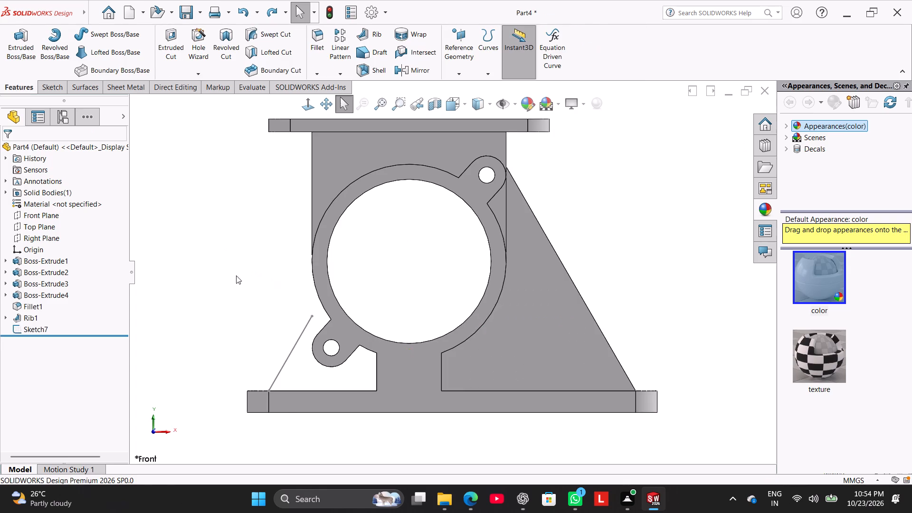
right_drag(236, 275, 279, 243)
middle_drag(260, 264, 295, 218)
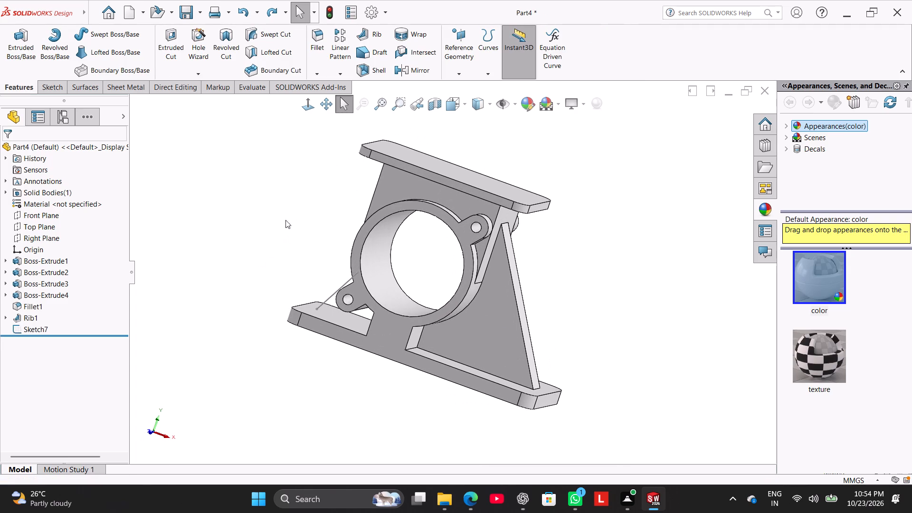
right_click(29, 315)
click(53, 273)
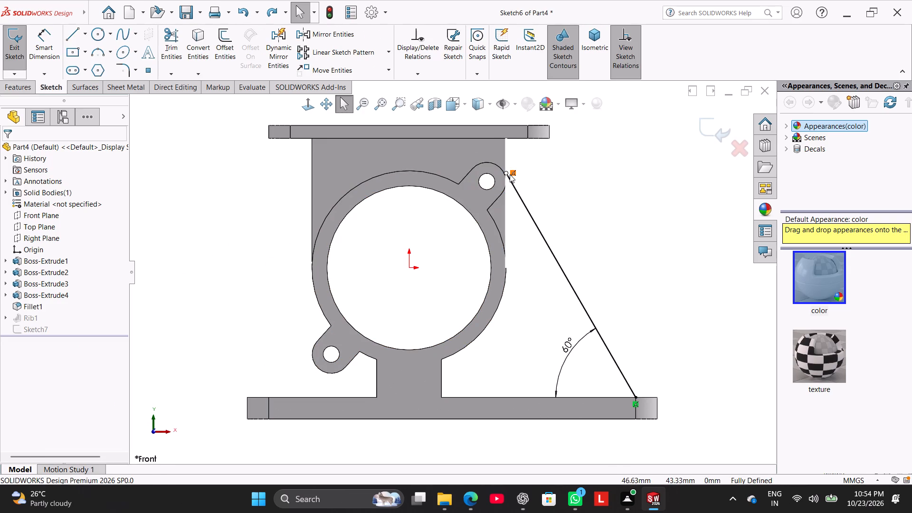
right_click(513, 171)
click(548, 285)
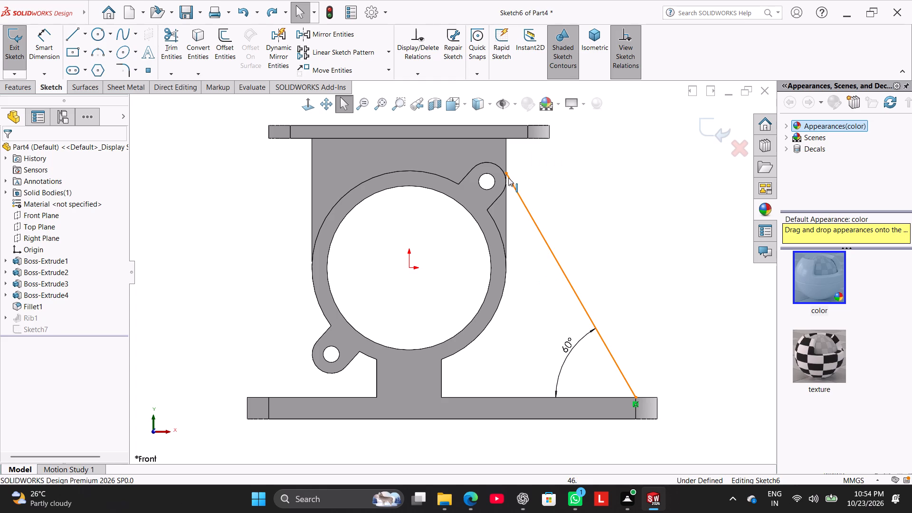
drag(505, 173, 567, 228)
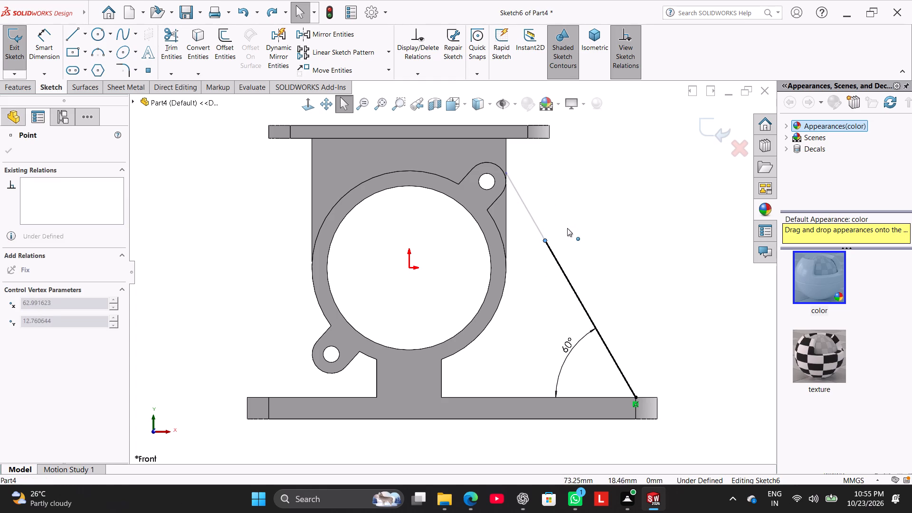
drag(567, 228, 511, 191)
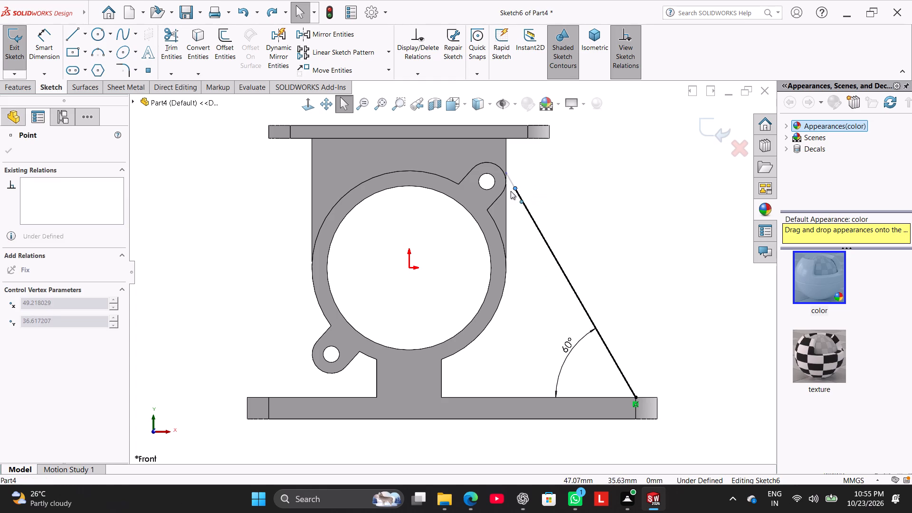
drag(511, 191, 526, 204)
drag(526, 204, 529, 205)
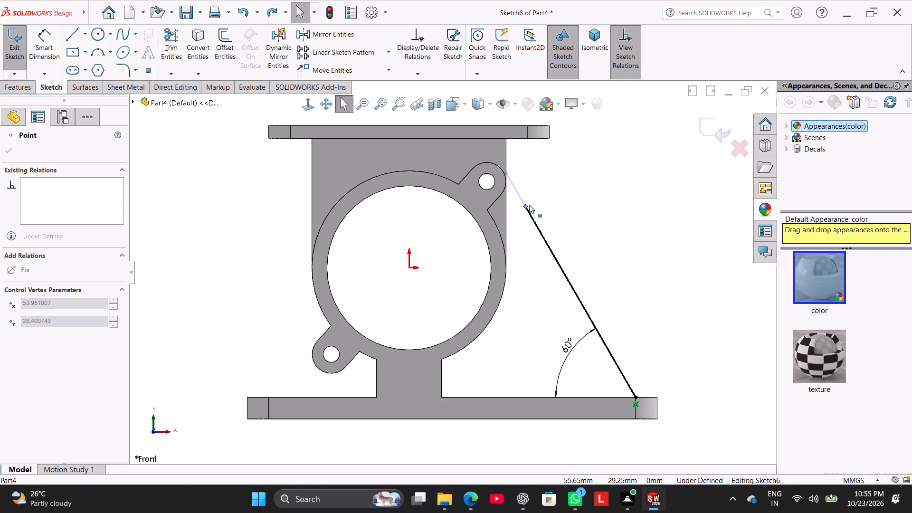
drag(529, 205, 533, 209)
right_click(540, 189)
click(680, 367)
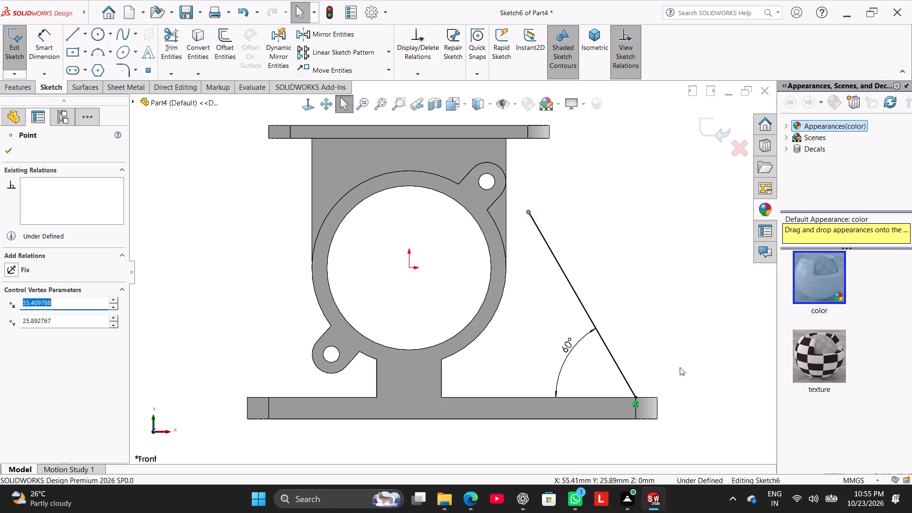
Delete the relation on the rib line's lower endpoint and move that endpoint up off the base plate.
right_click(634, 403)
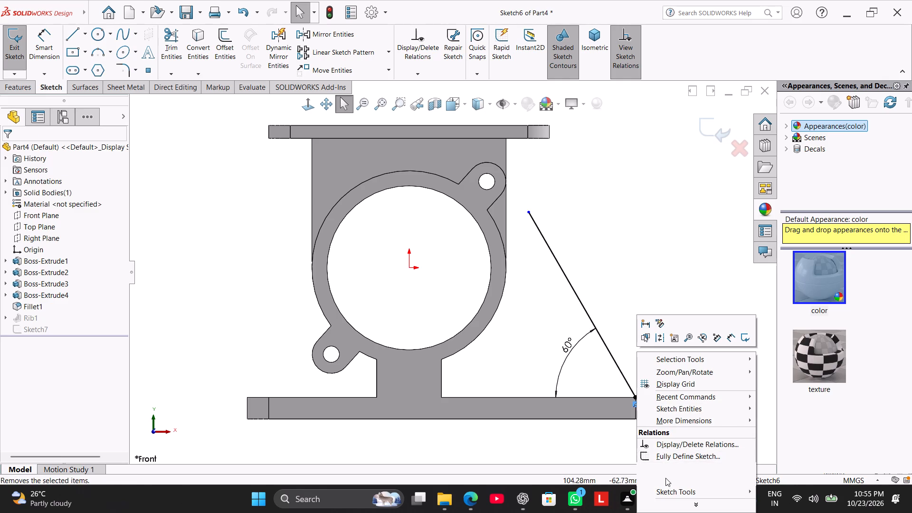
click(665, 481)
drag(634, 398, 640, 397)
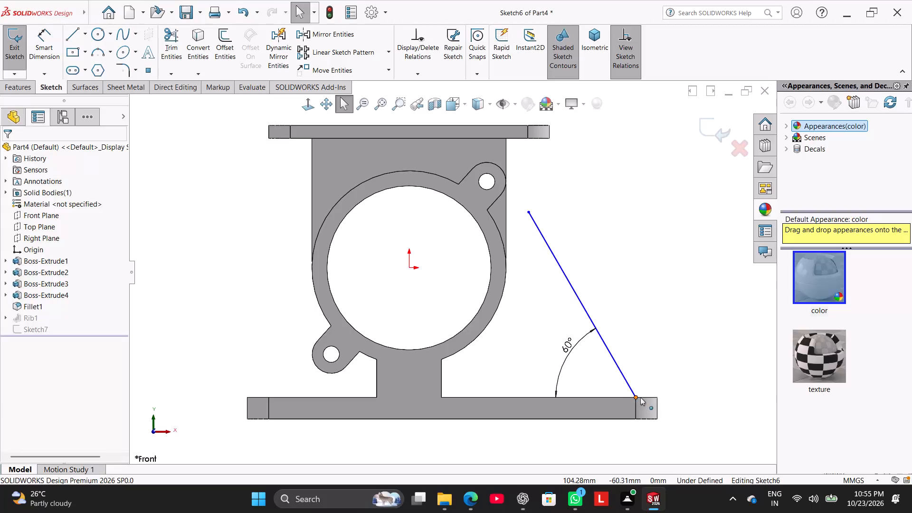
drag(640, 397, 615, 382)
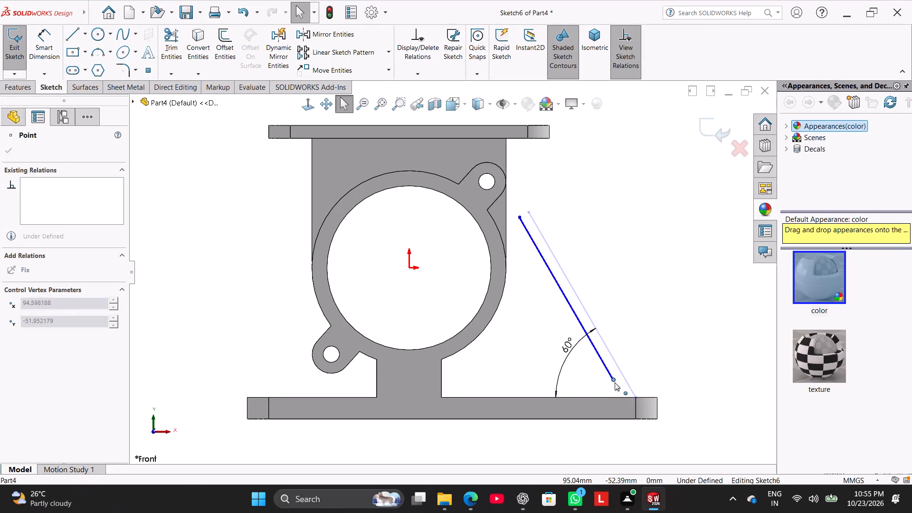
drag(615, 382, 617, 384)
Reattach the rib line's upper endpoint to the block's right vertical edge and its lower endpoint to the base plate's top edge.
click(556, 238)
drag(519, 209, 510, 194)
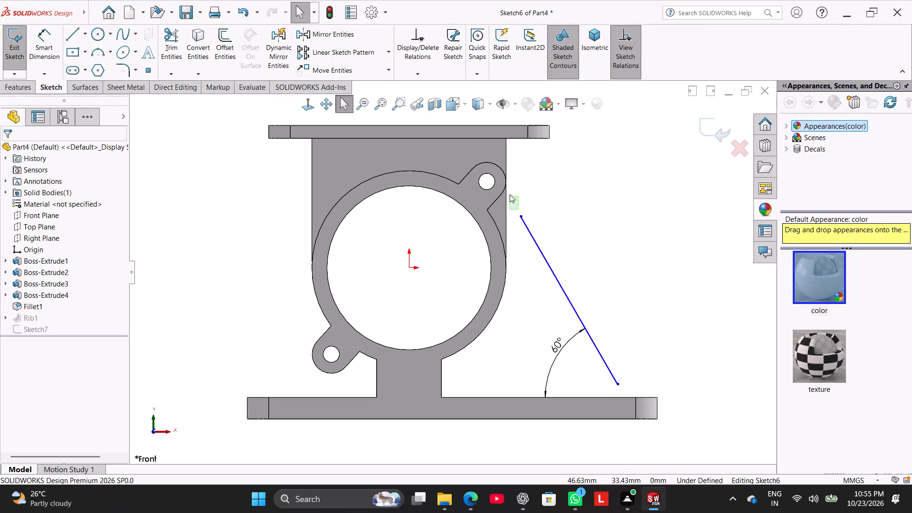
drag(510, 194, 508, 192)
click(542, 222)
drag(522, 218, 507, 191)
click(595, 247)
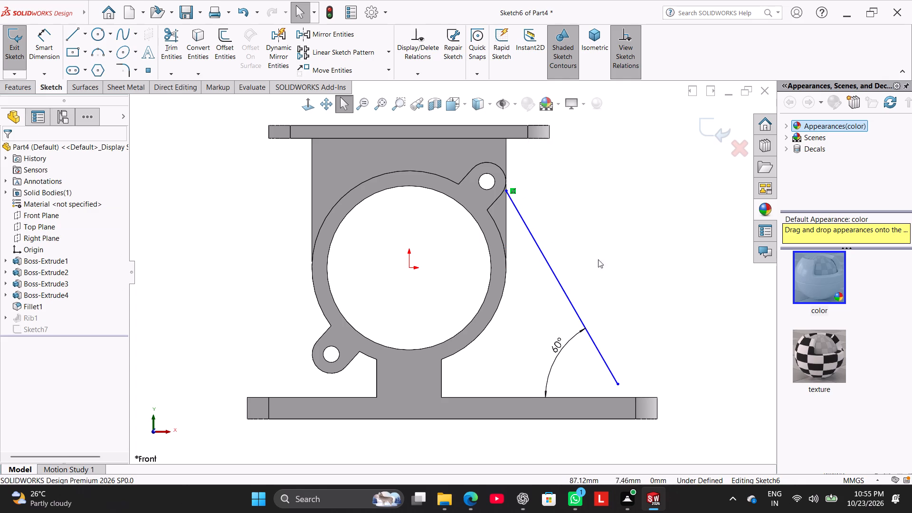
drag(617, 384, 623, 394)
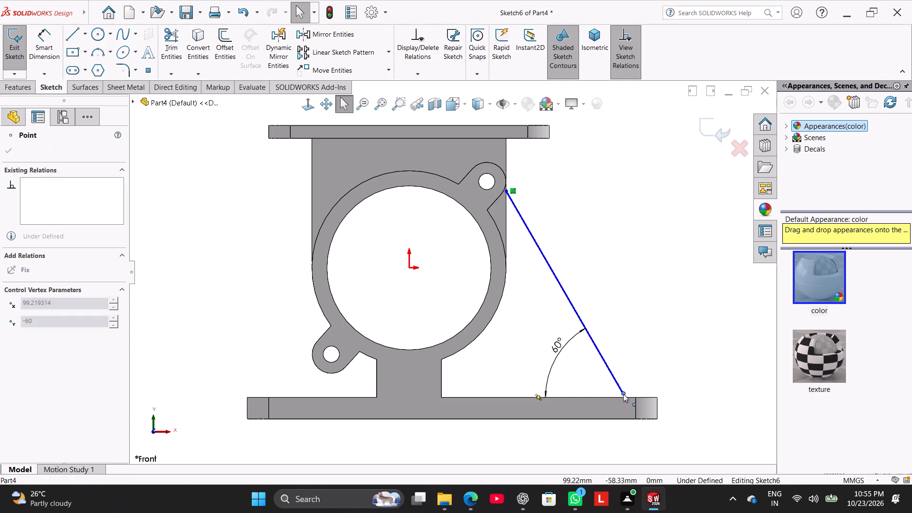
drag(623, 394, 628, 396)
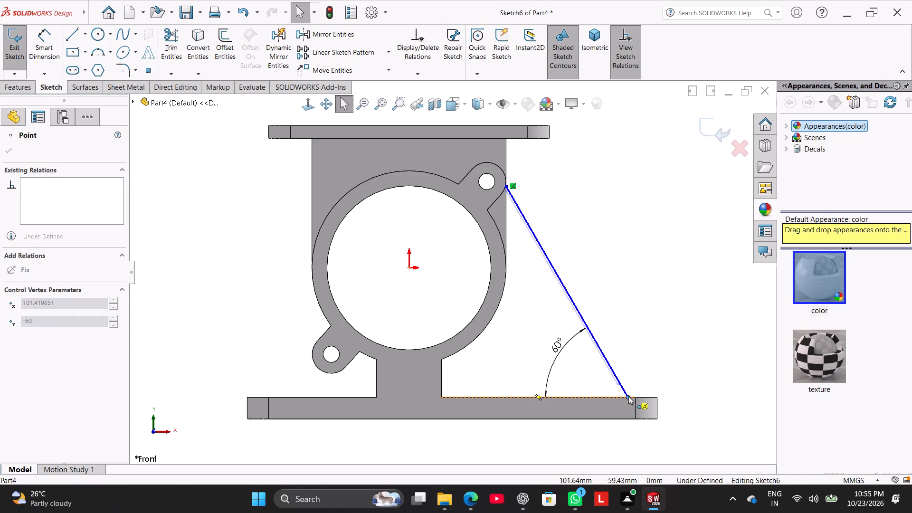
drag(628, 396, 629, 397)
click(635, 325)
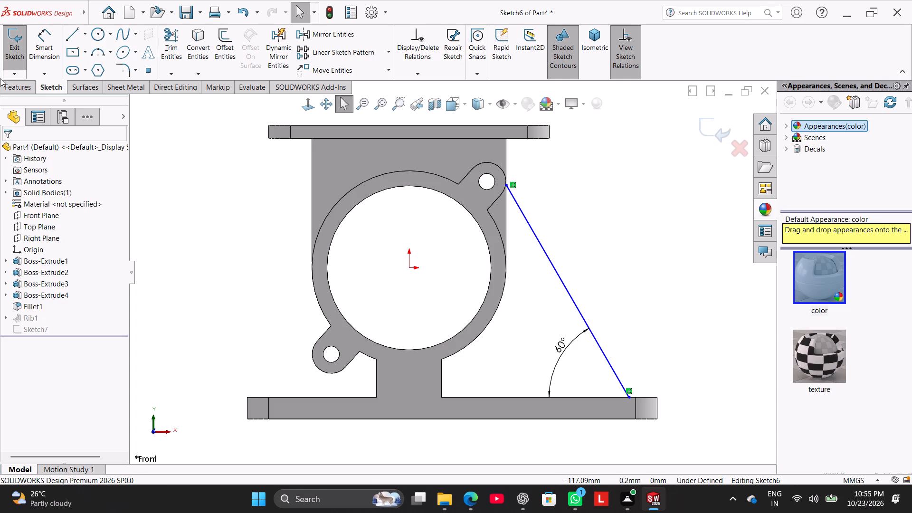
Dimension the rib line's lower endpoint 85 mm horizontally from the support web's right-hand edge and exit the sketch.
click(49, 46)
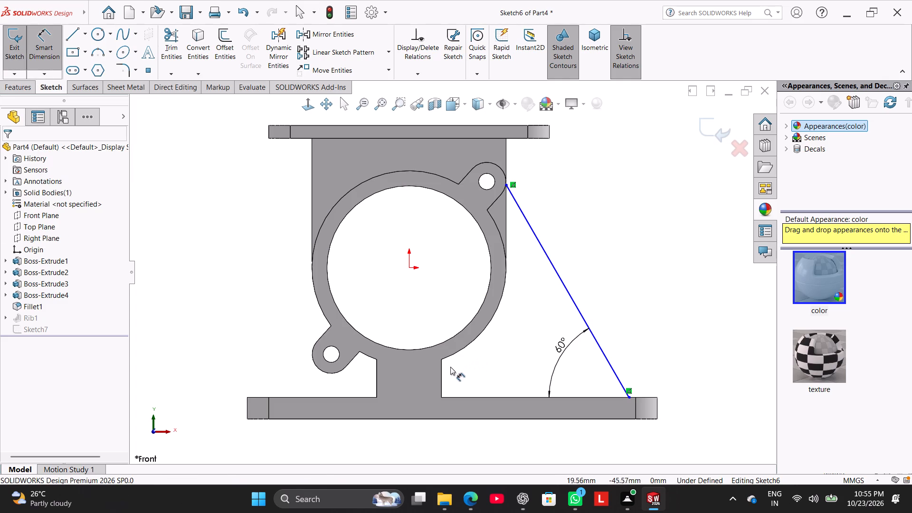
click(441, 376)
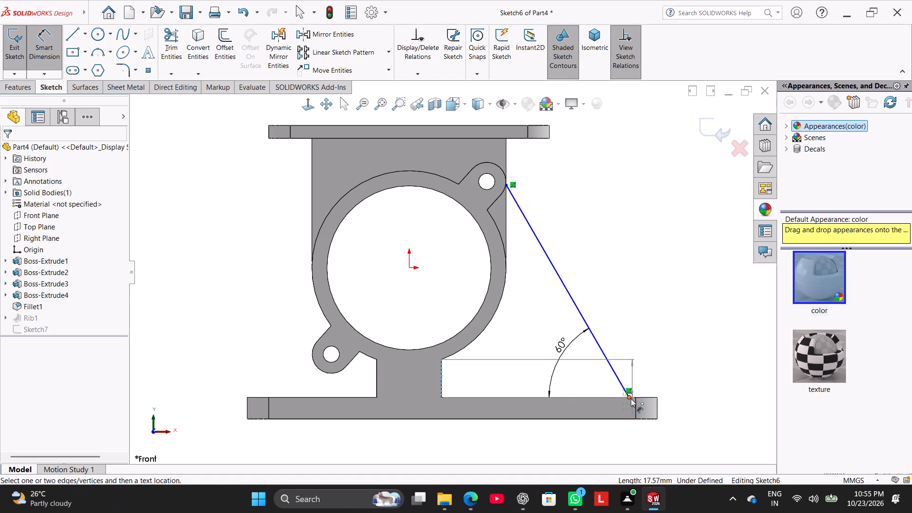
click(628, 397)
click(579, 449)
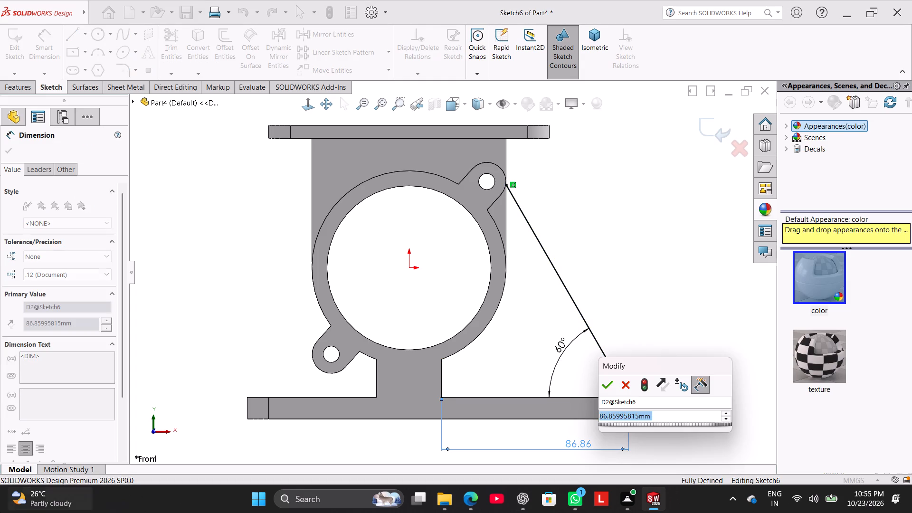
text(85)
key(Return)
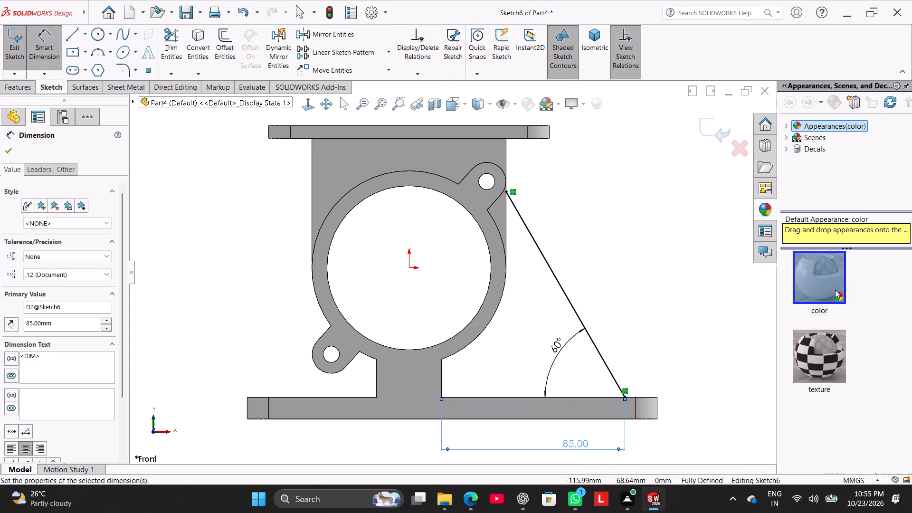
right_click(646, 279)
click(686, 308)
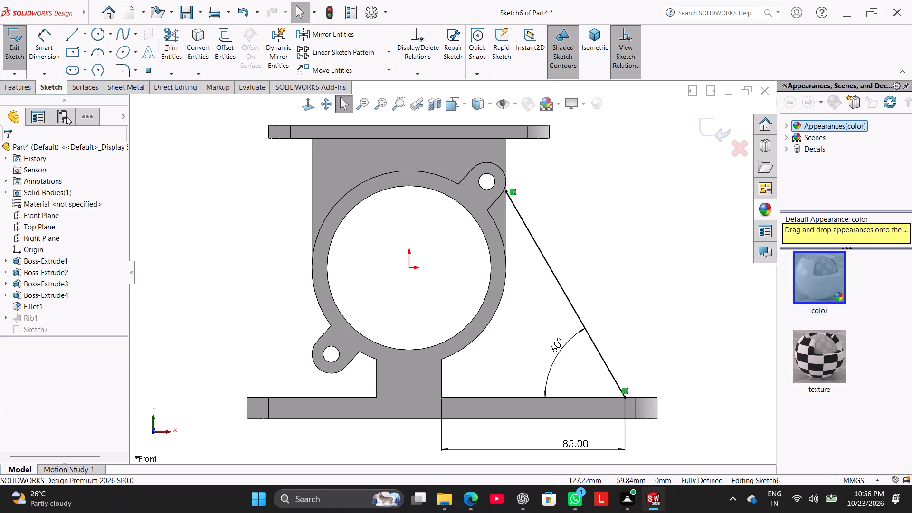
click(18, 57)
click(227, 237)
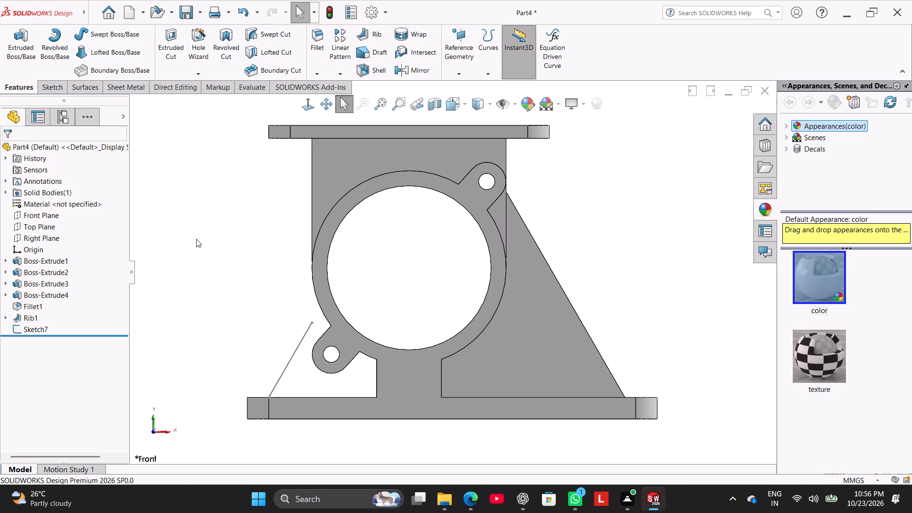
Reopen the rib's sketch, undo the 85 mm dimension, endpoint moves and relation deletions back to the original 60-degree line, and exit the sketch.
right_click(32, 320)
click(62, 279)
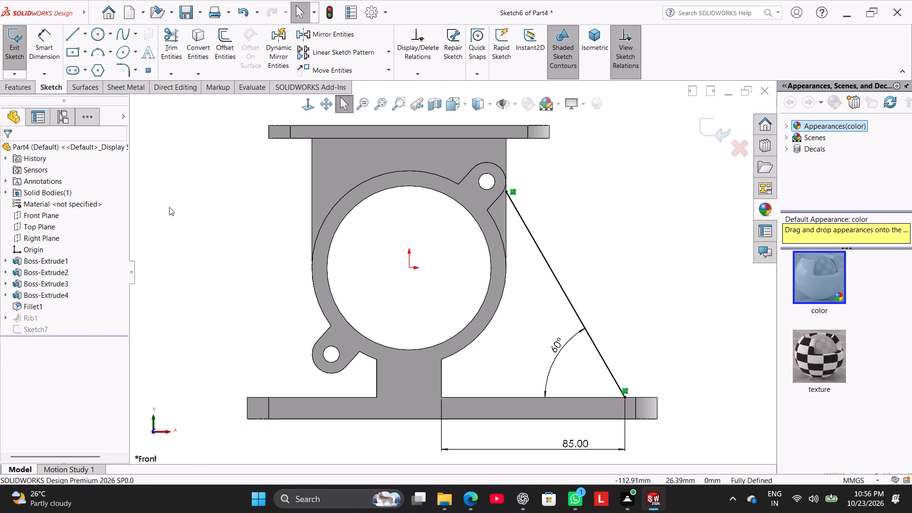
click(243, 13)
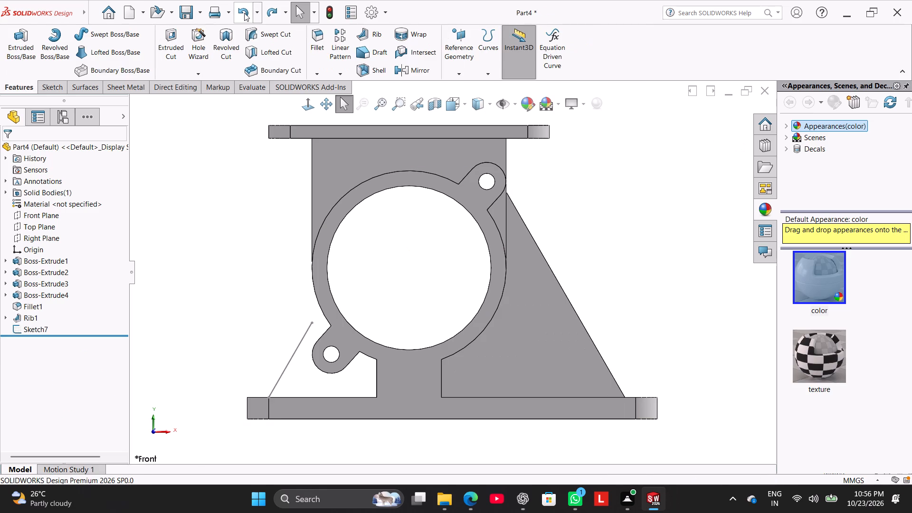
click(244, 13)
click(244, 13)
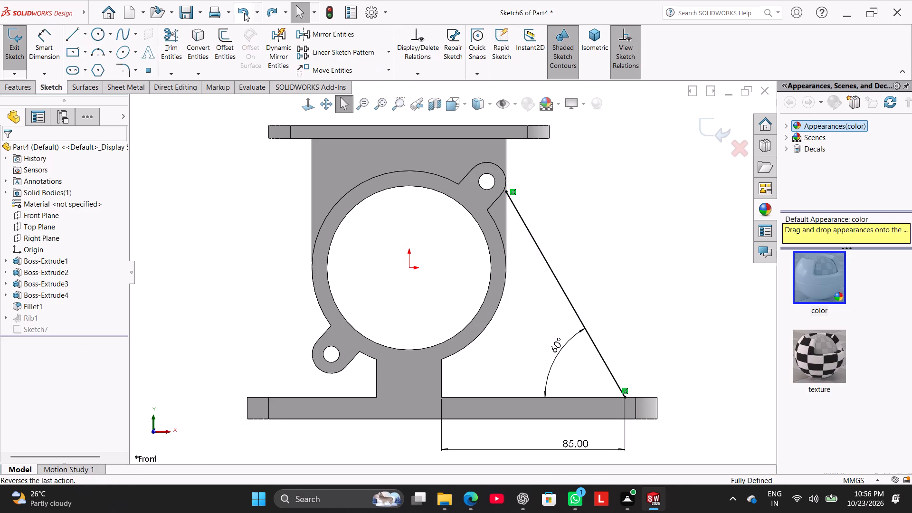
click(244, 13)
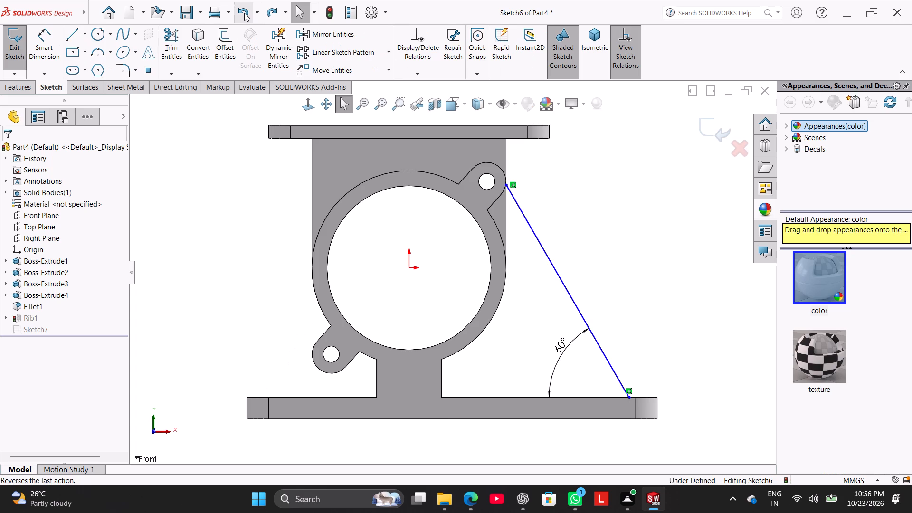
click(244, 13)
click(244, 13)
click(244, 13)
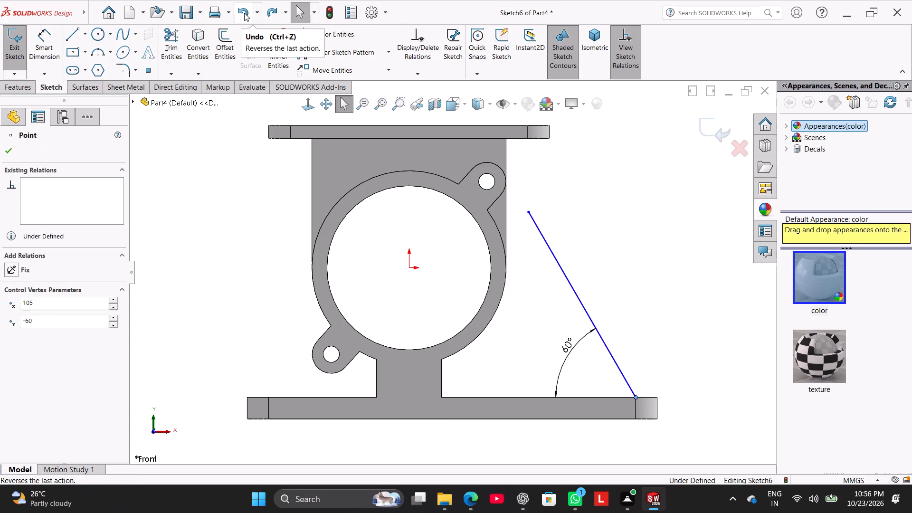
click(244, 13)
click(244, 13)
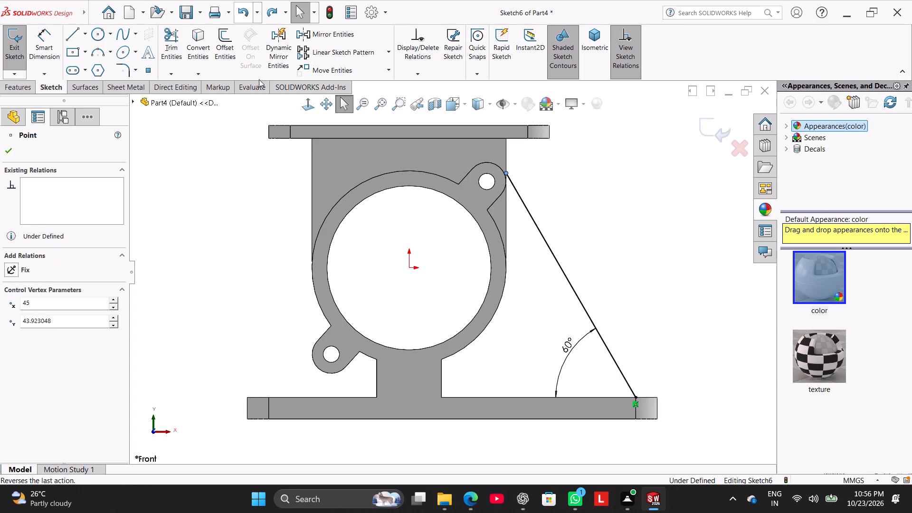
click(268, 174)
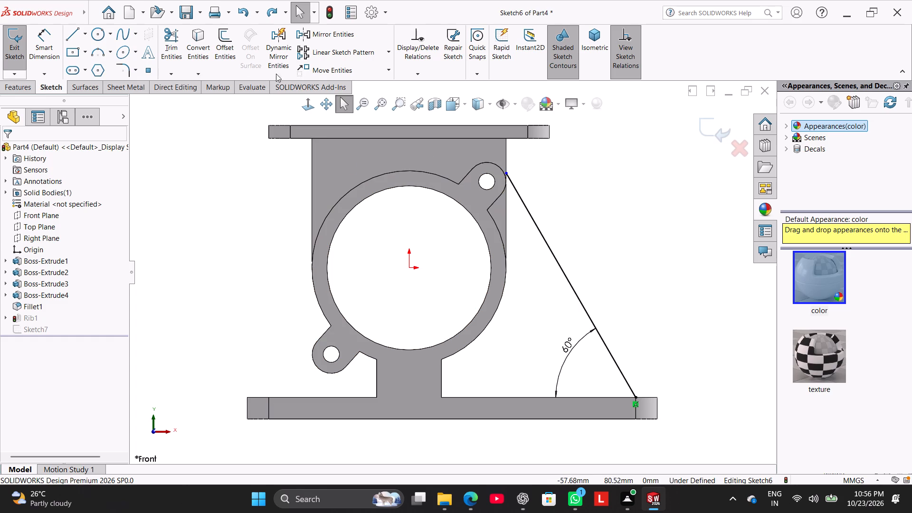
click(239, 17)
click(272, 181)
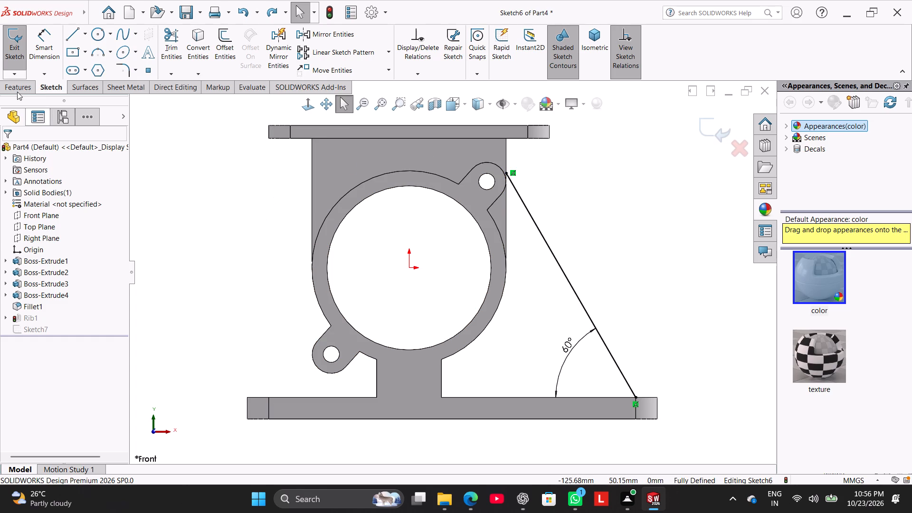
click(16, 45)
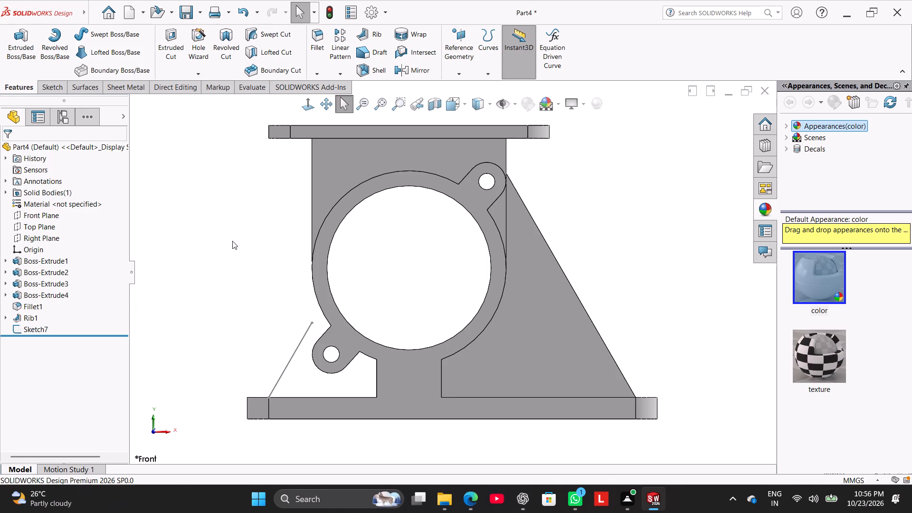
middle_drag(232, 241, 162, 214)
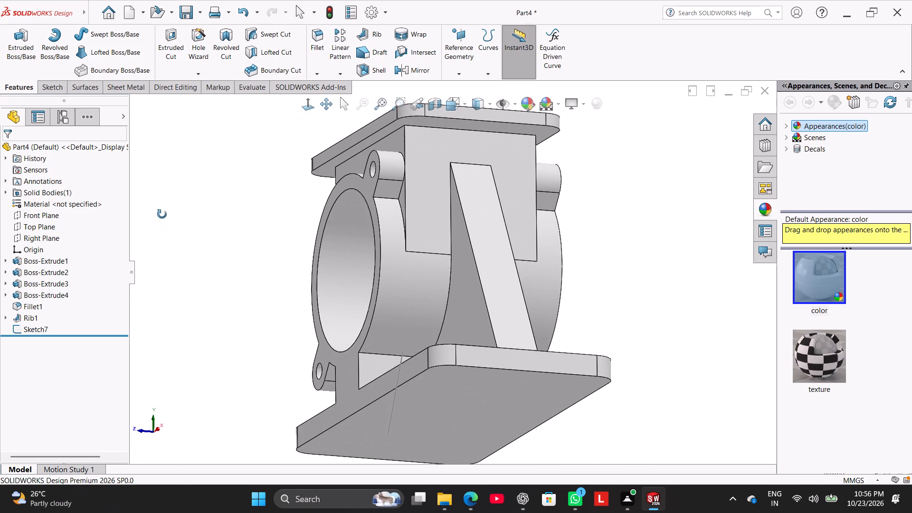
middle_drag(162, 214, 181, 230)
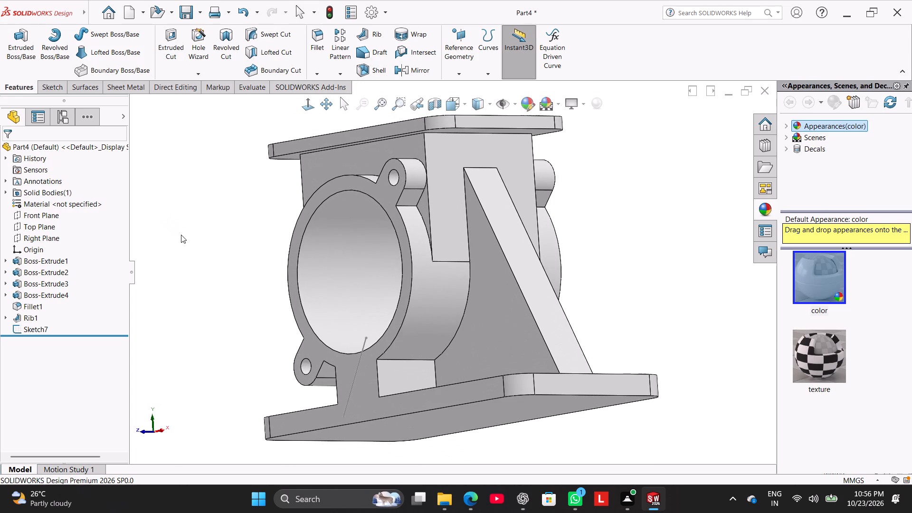
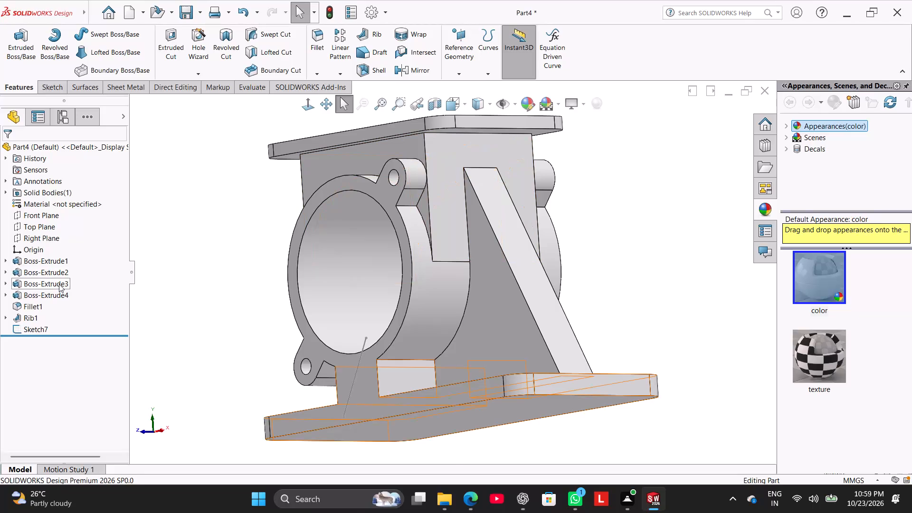
Edit the base plate's sketch, set the plate's overall length to 180 mm, and exit the sketch.
click(59, 284)
click(83, 255)
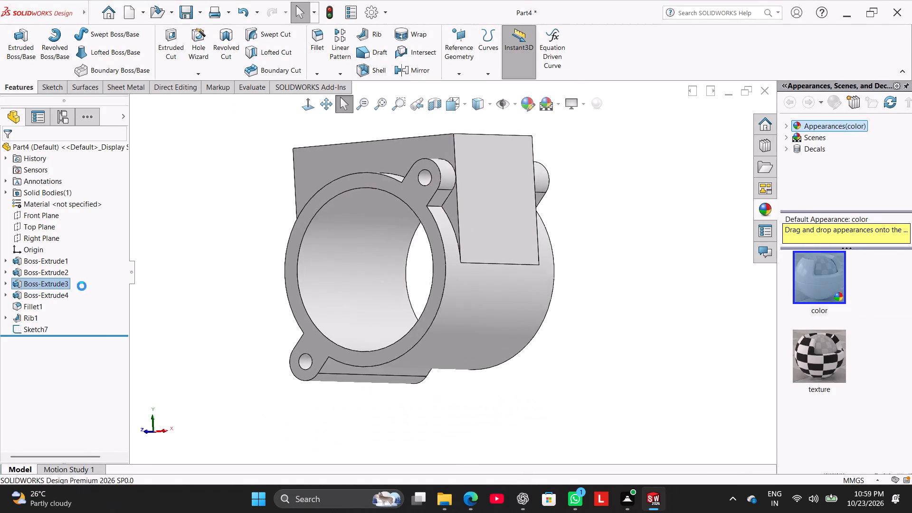
scroll(504, 436, up, 1)
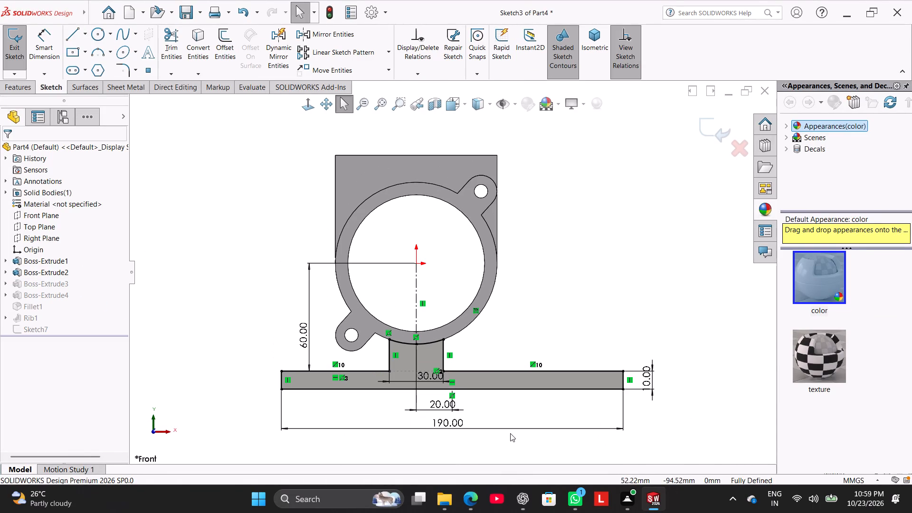
double_click(439, 423)
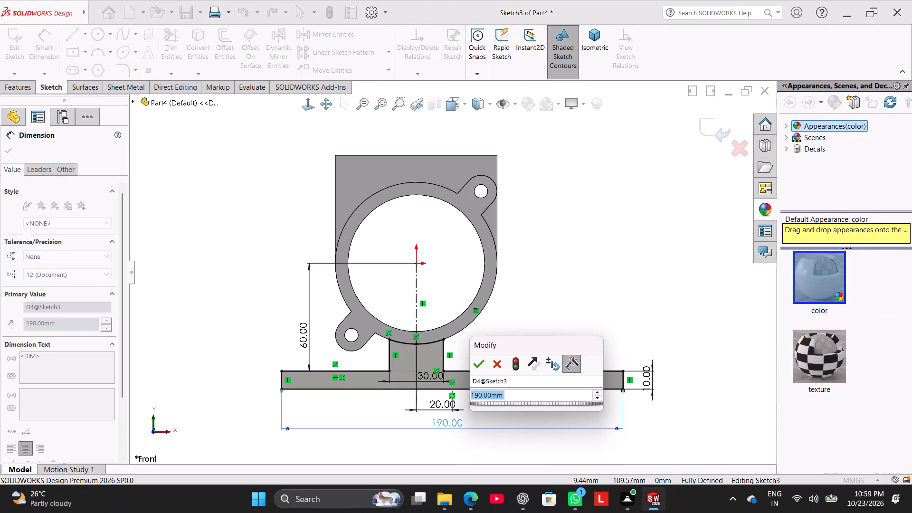
key(1)
key(8)
key(0)
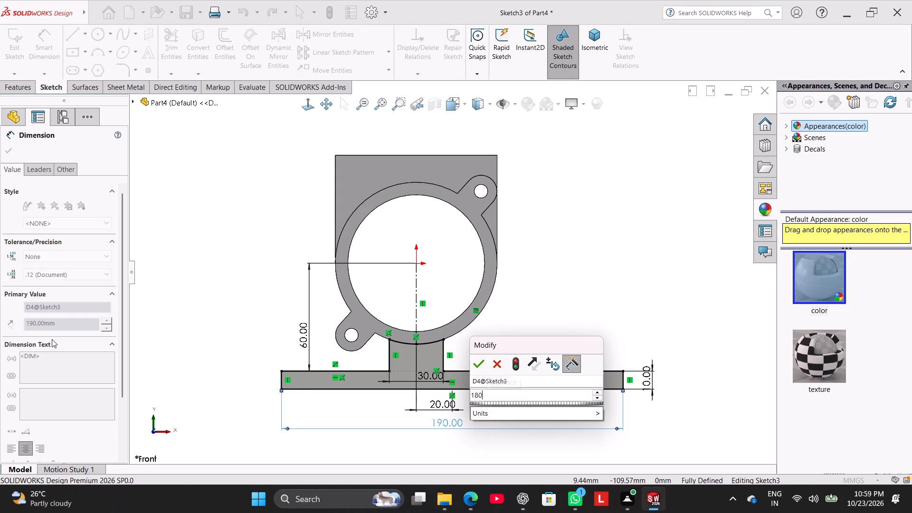
key(Return)
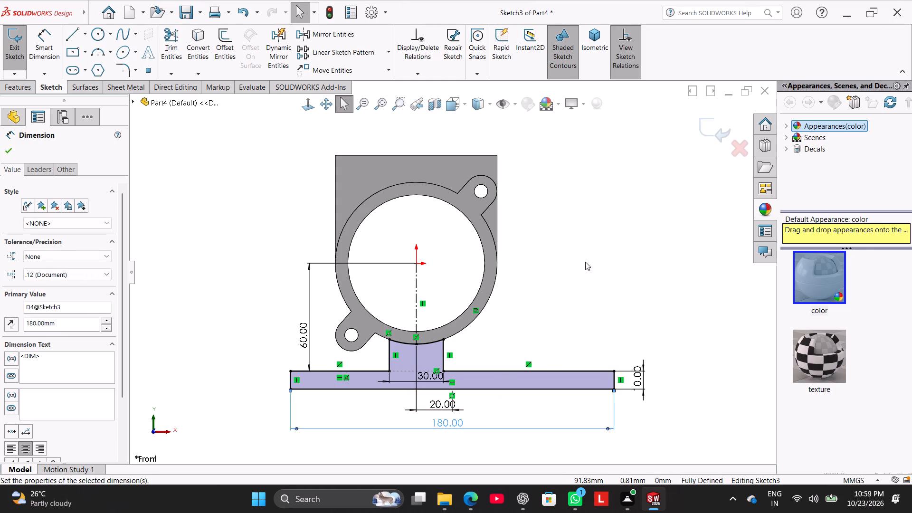
right_click(610, 232)
click(594, 269)
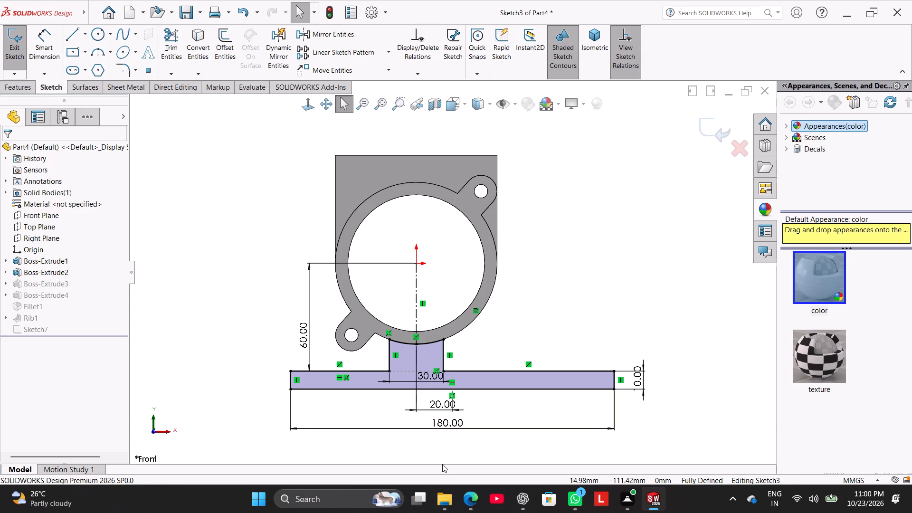
click(17, 36)
click(225, 321)
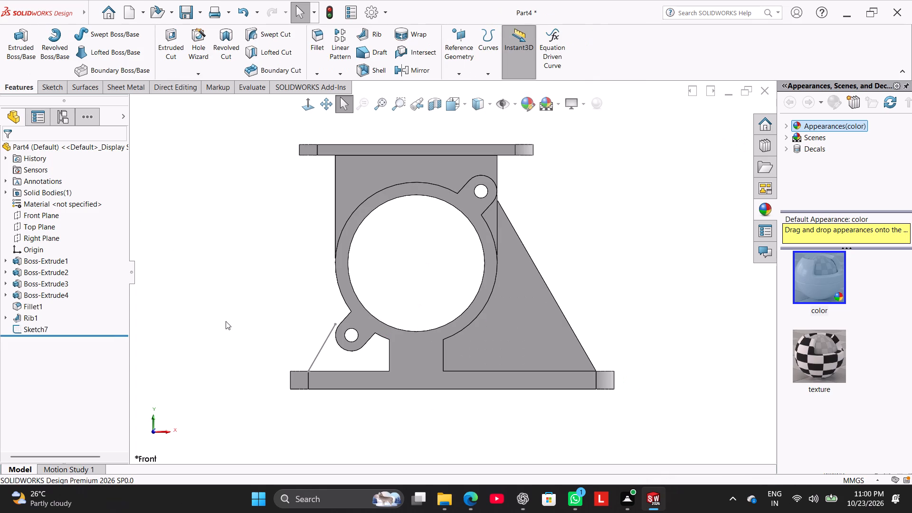
Reopen the rib's sketch, check the horizontal distance from the base plate's bottom-edge midpoint to its corner-fillet edge, and exit.
middle_drag(237, 309, 237, 293)
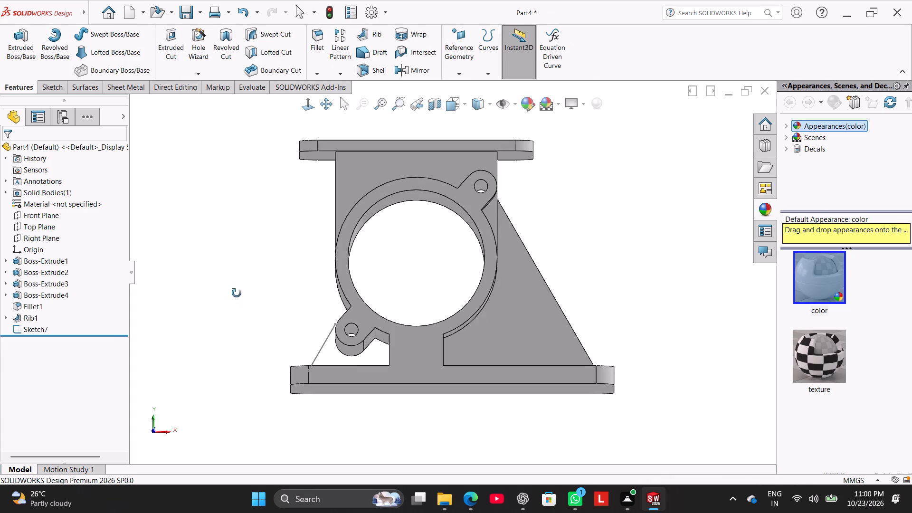
middle_drag(237, 293, 236, 310)
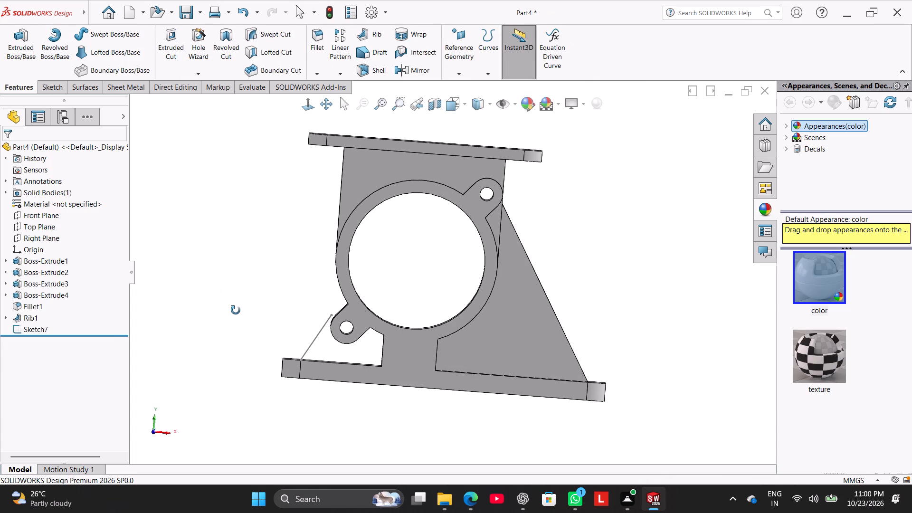
middle_drag(236, 310, 240, 320)
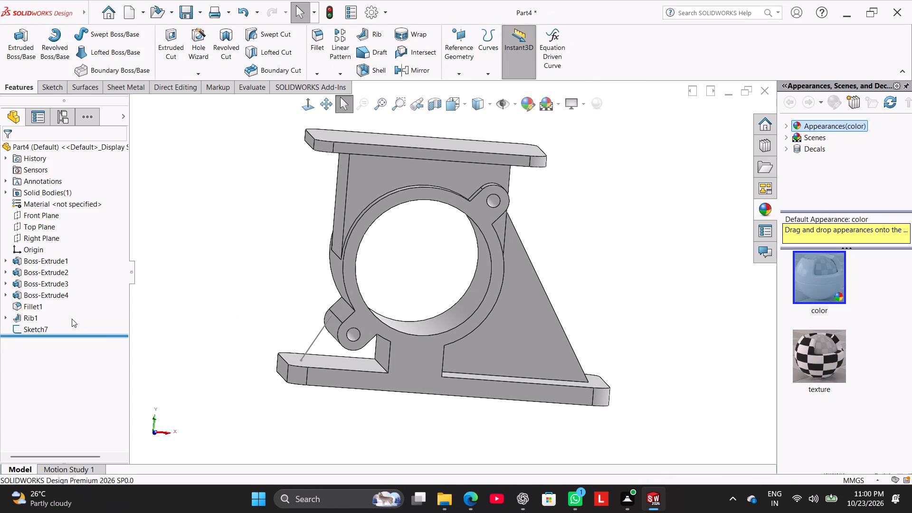
right_click(36, 317)
click(64, 277)
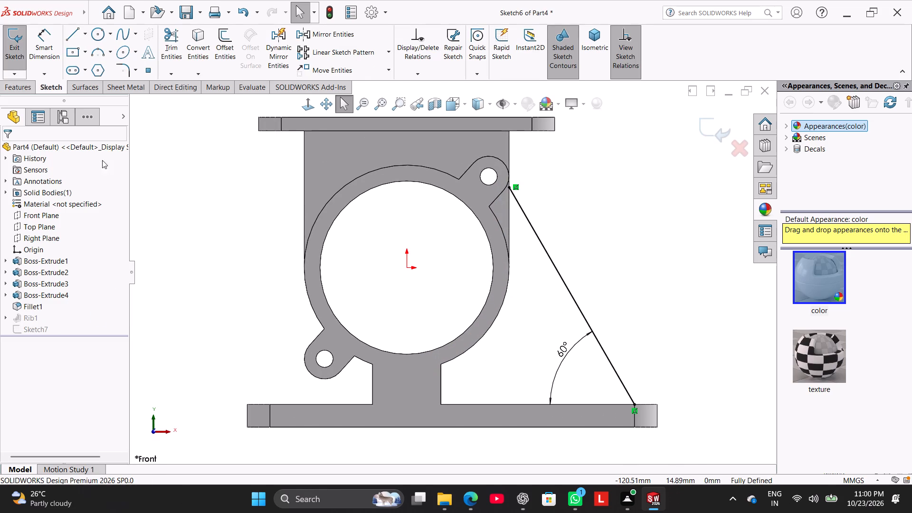
click(47, 43)
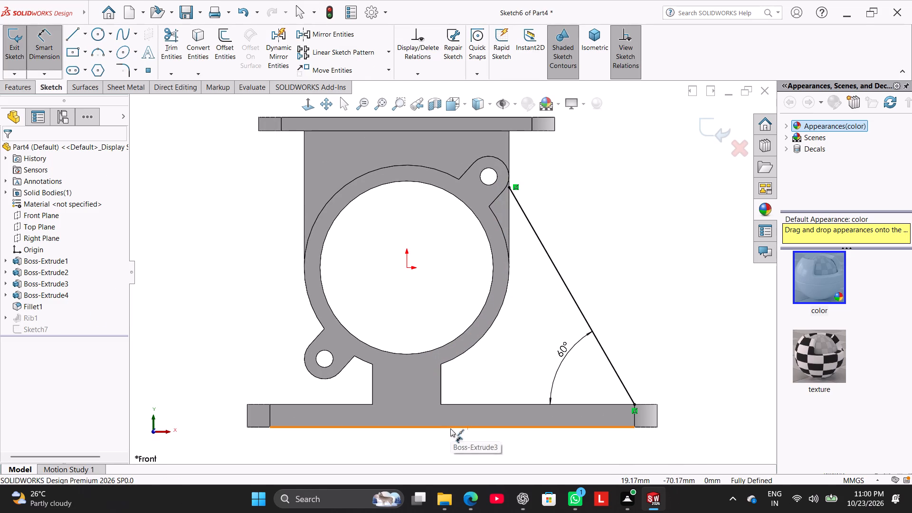
click(453, 427)
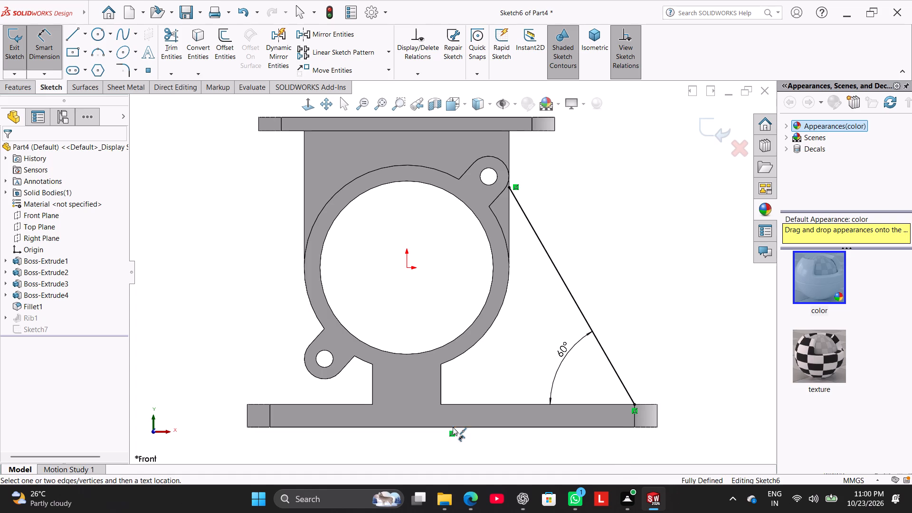
click(635, 423)
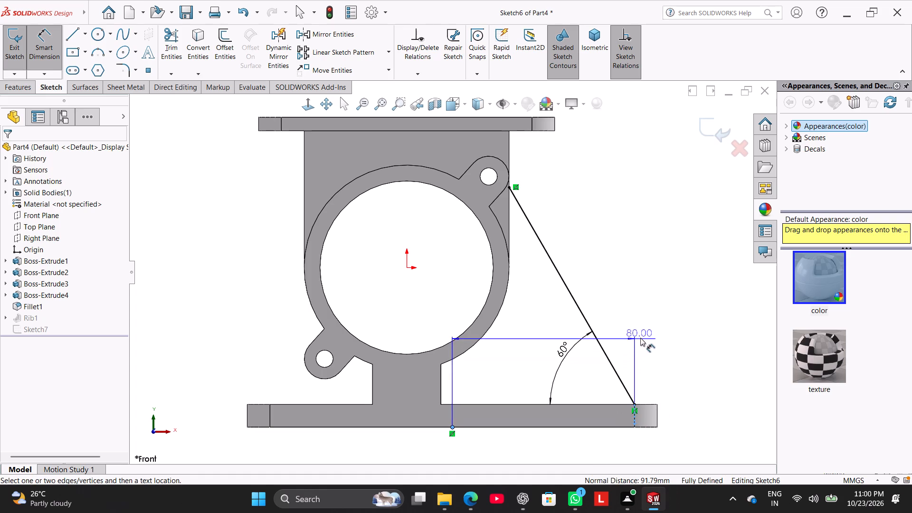
middle_click(647, 337)
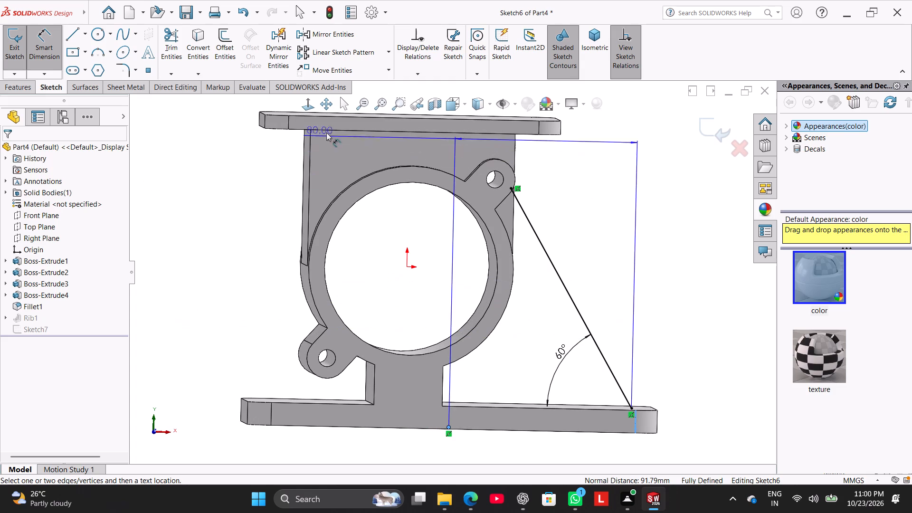
click(314, 109)
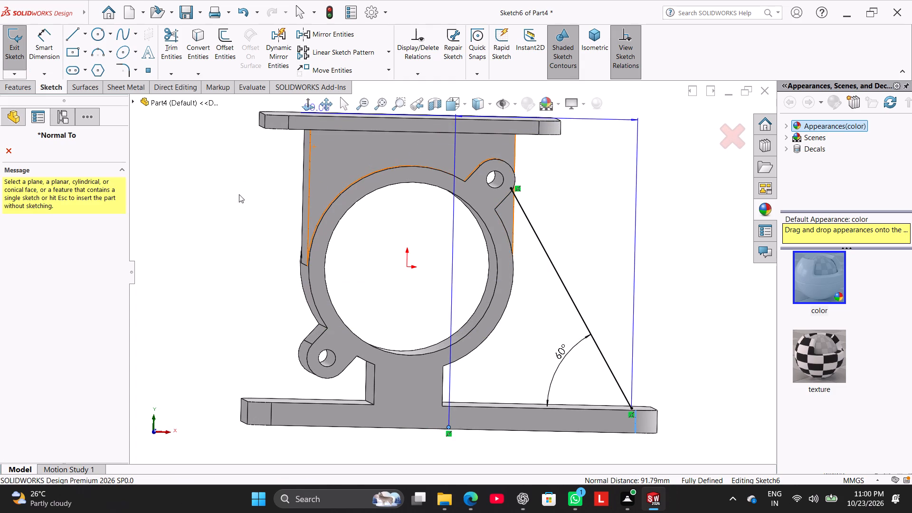
click(17, 50)
click(224, 296)
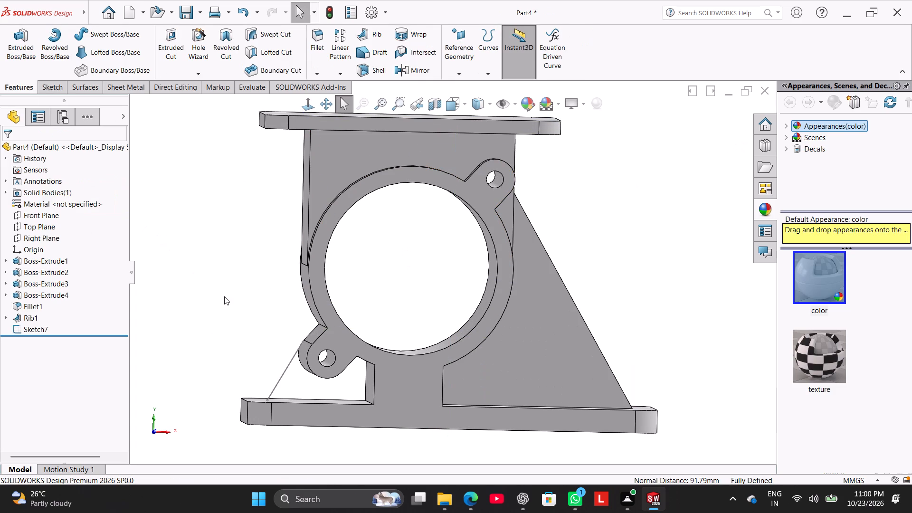
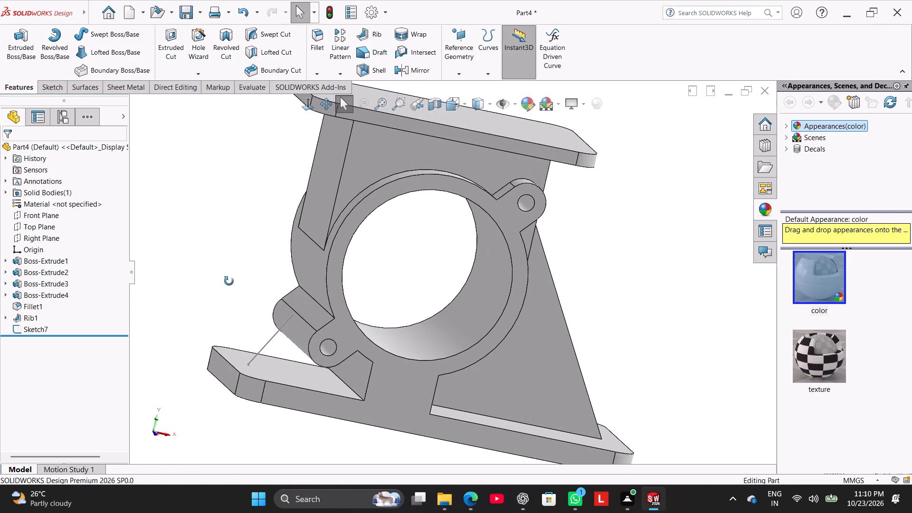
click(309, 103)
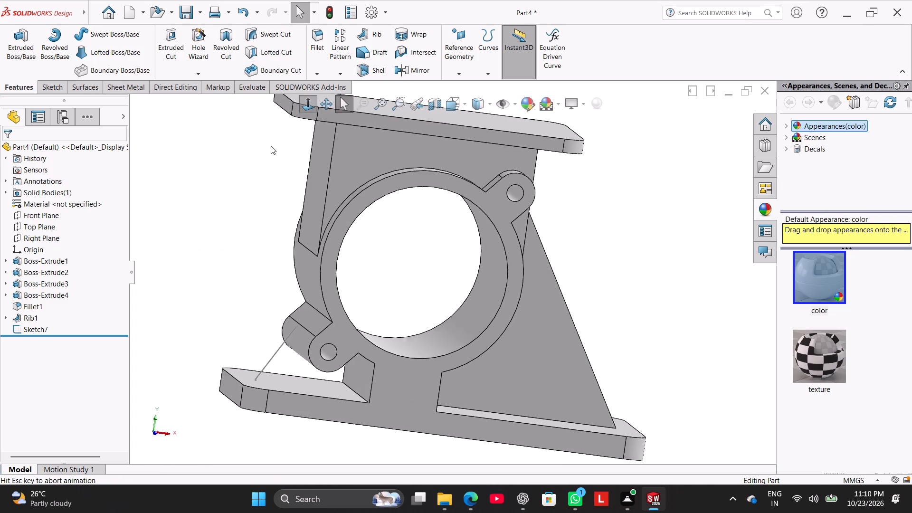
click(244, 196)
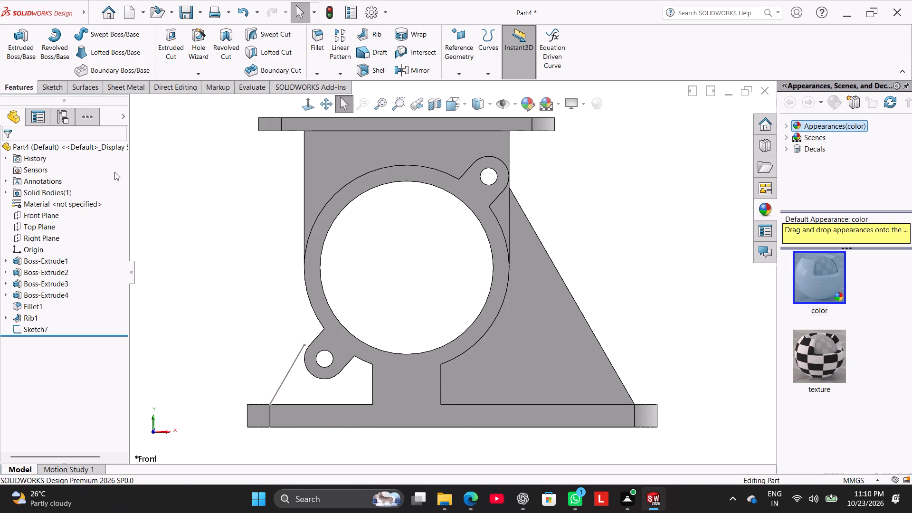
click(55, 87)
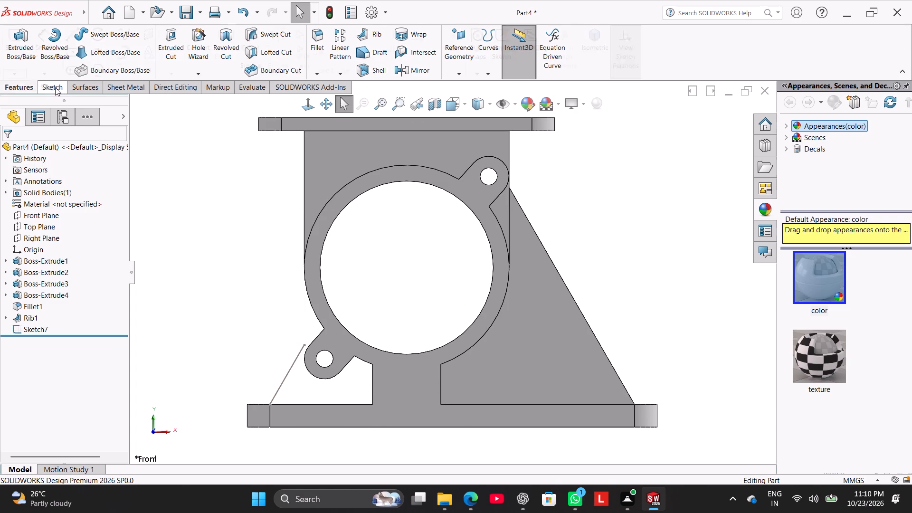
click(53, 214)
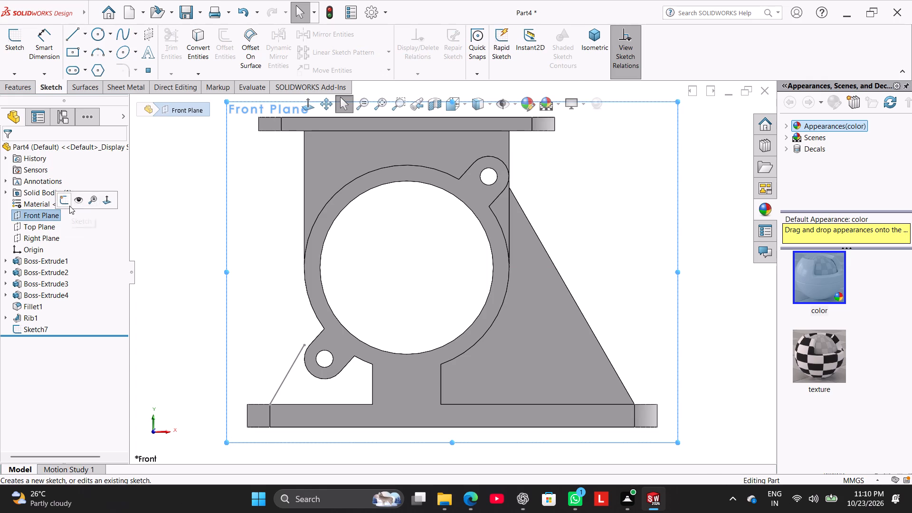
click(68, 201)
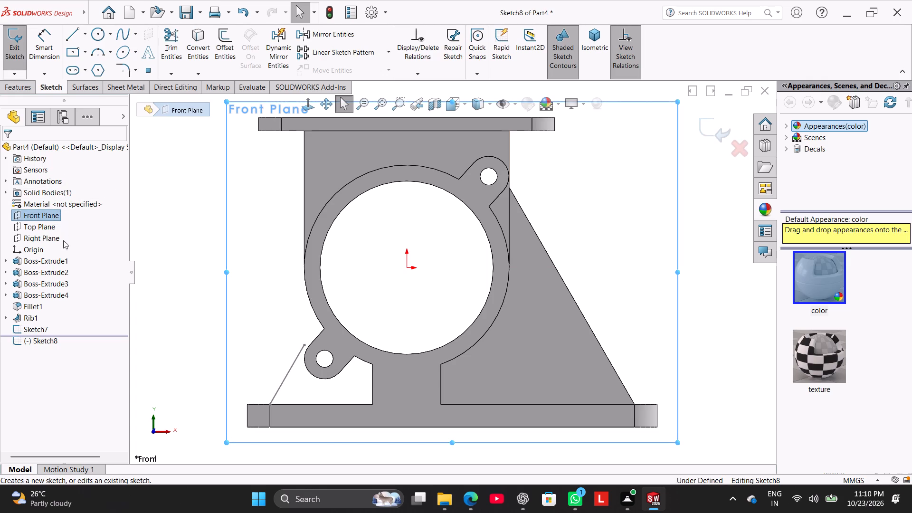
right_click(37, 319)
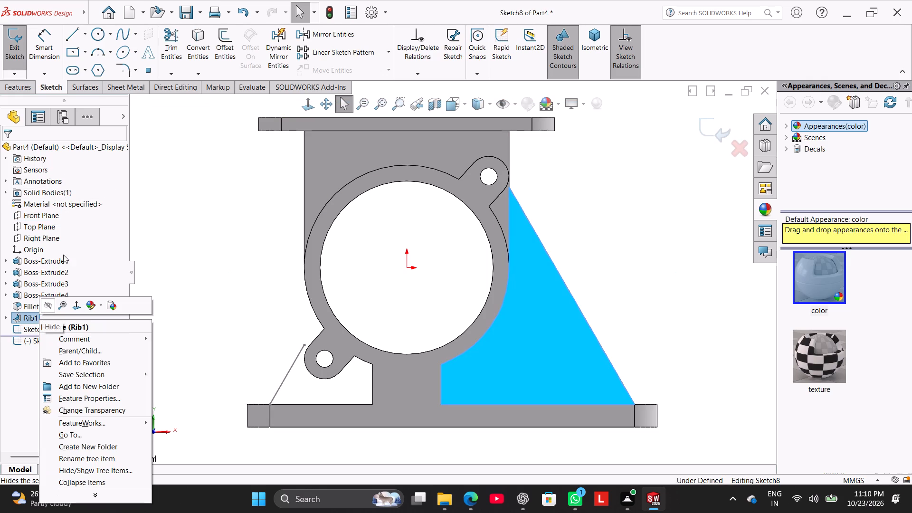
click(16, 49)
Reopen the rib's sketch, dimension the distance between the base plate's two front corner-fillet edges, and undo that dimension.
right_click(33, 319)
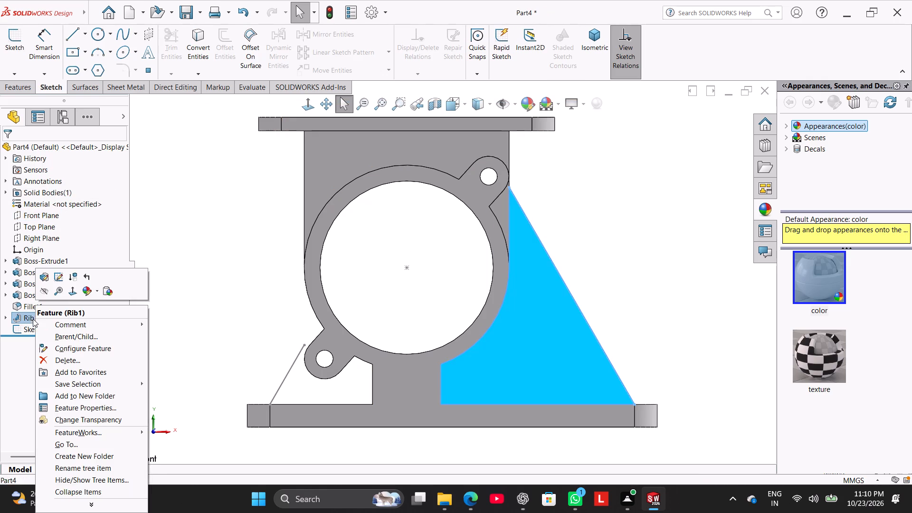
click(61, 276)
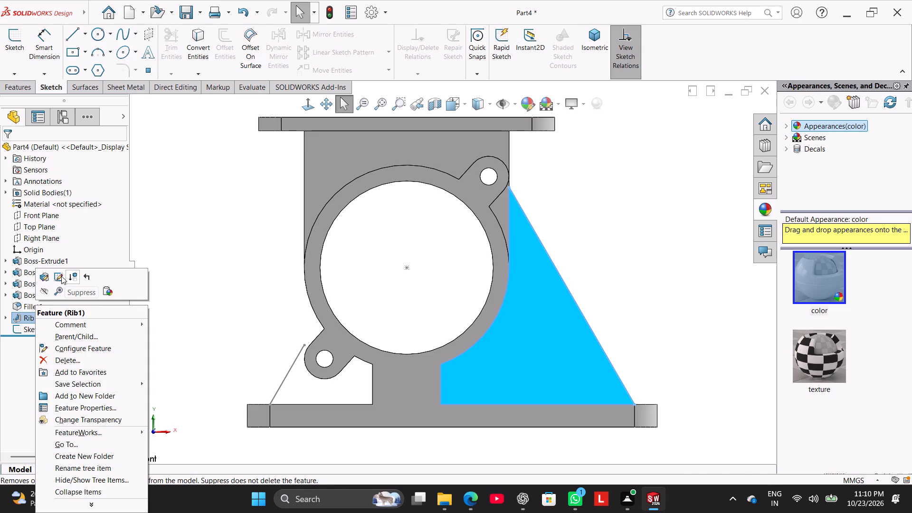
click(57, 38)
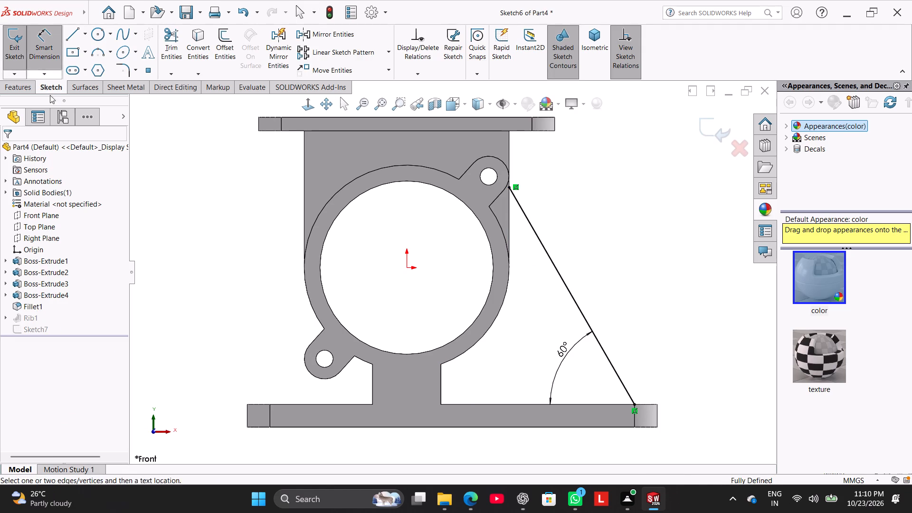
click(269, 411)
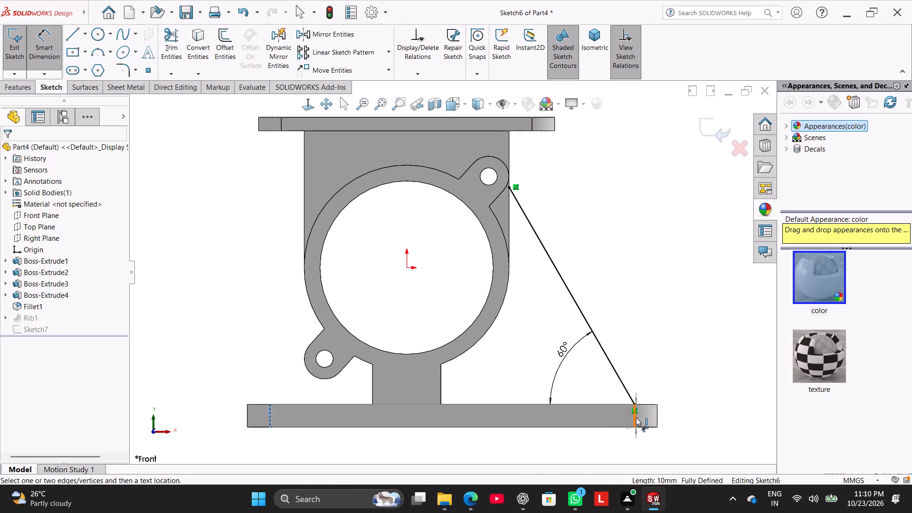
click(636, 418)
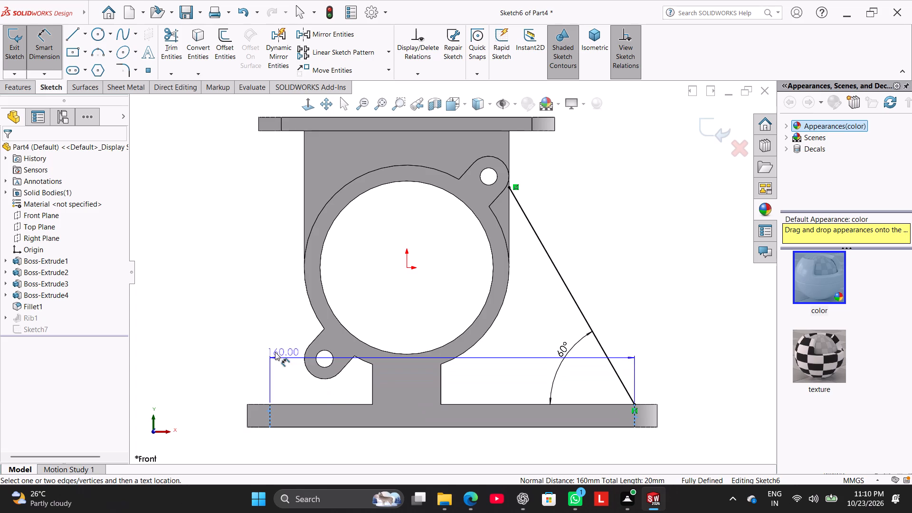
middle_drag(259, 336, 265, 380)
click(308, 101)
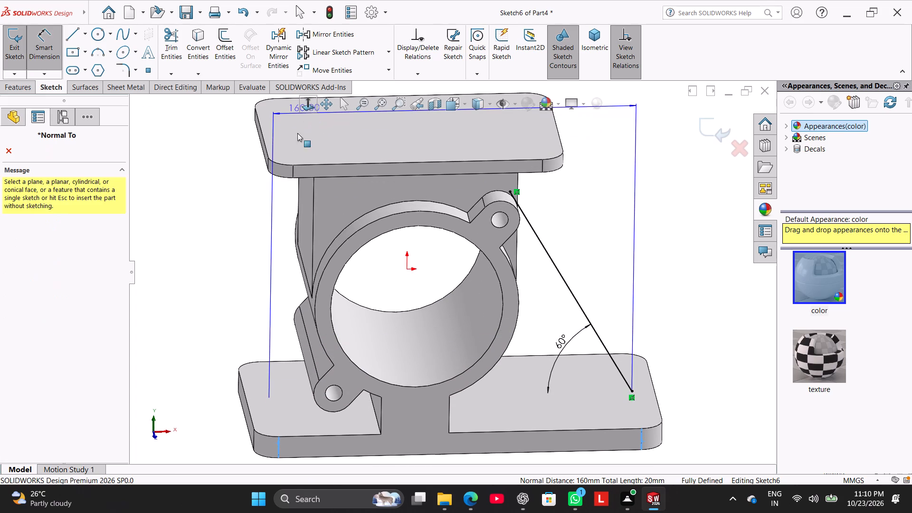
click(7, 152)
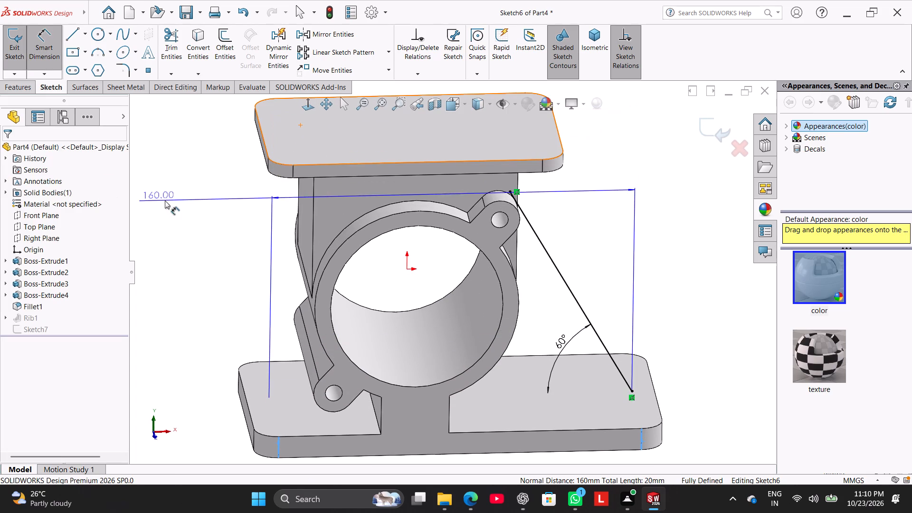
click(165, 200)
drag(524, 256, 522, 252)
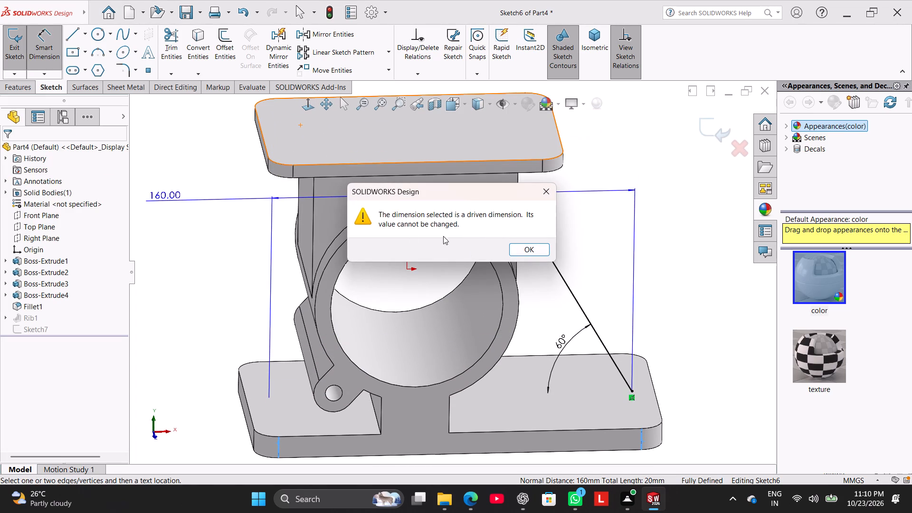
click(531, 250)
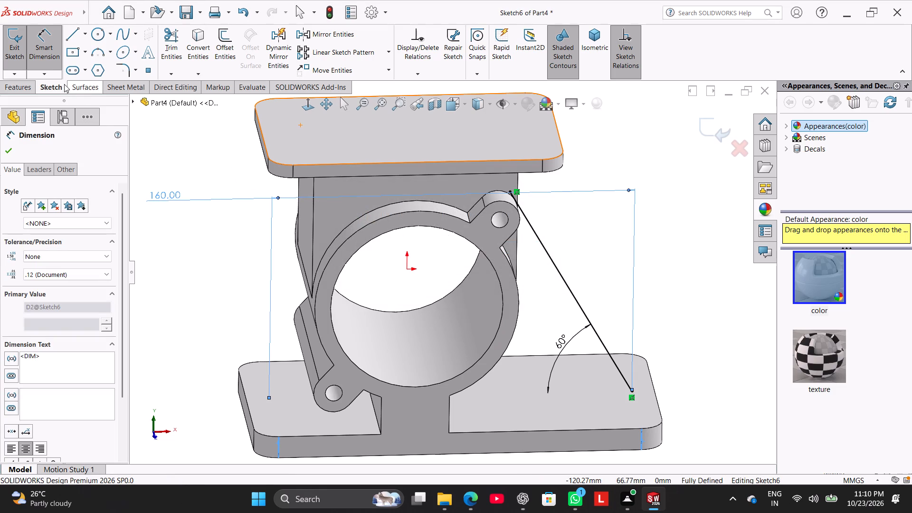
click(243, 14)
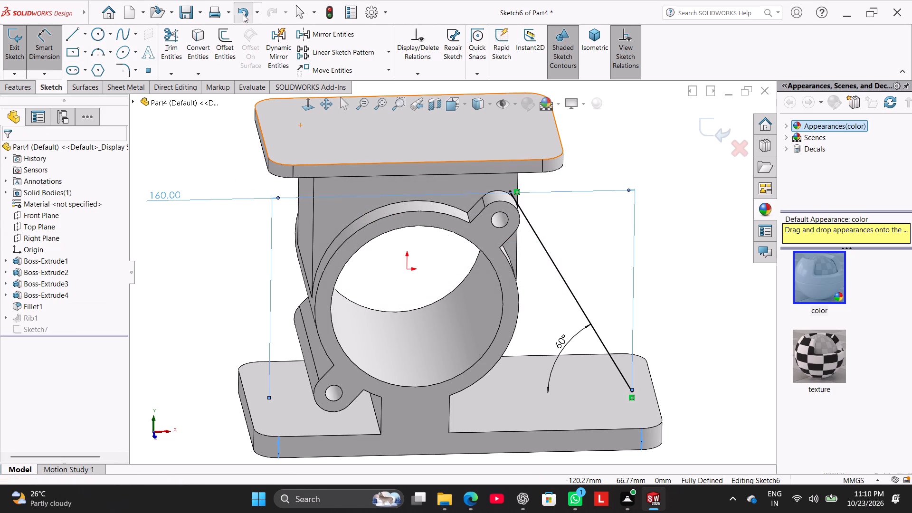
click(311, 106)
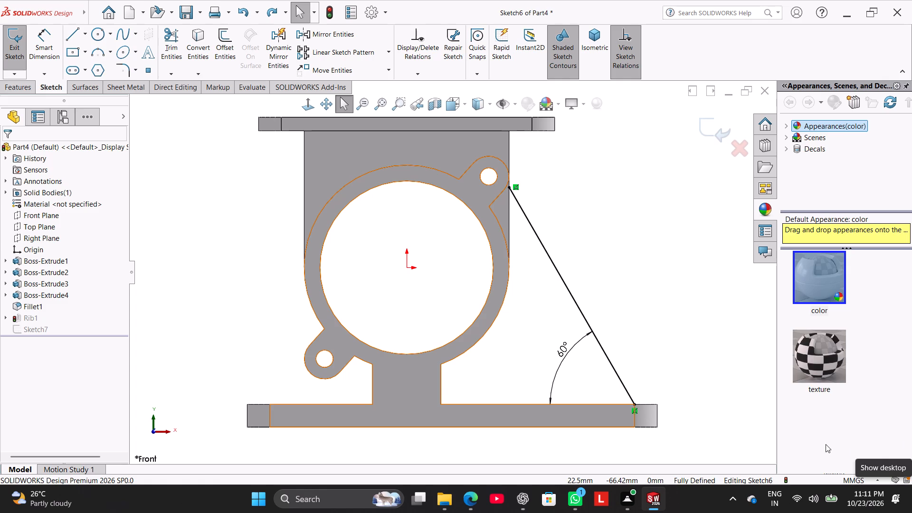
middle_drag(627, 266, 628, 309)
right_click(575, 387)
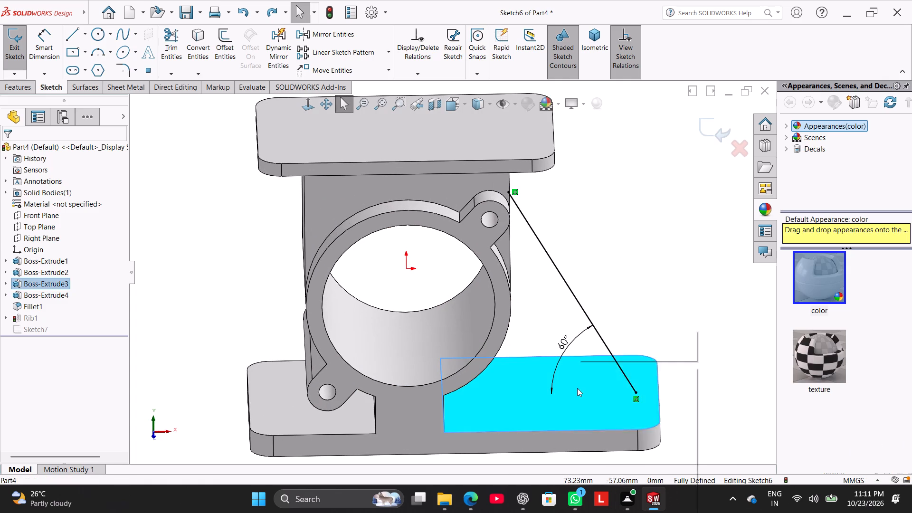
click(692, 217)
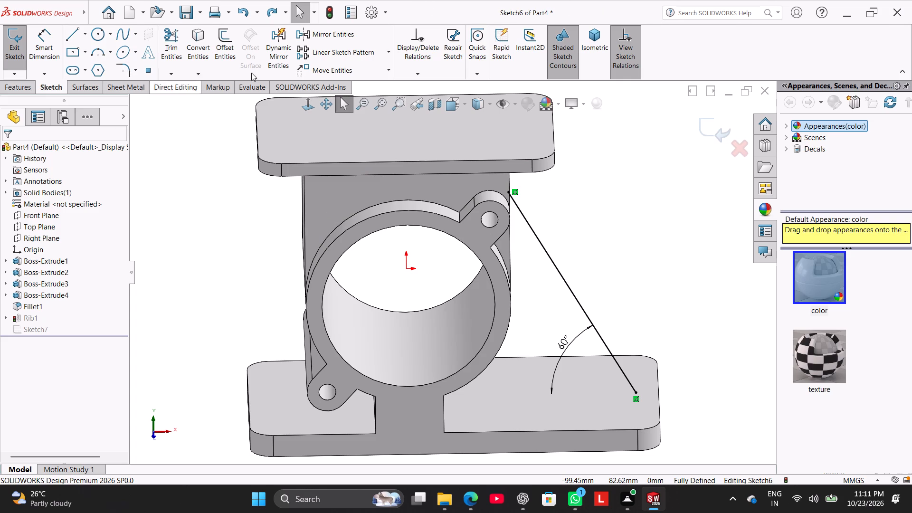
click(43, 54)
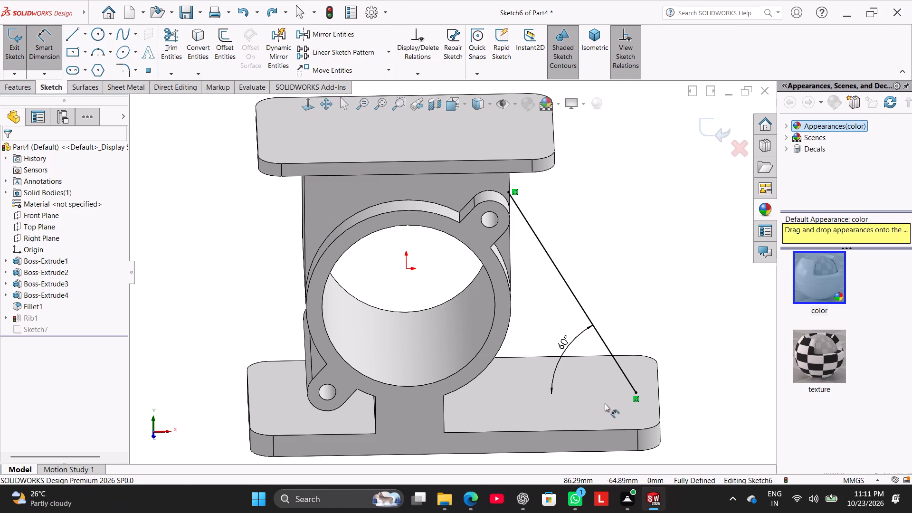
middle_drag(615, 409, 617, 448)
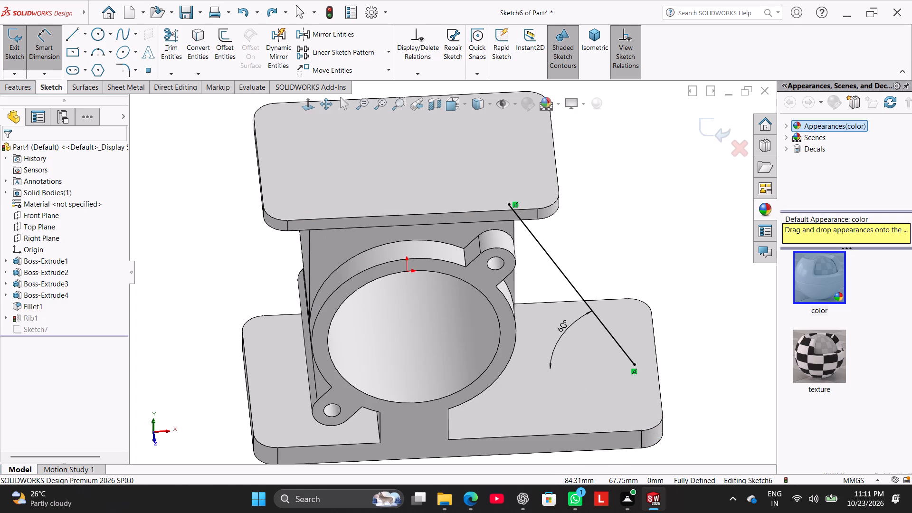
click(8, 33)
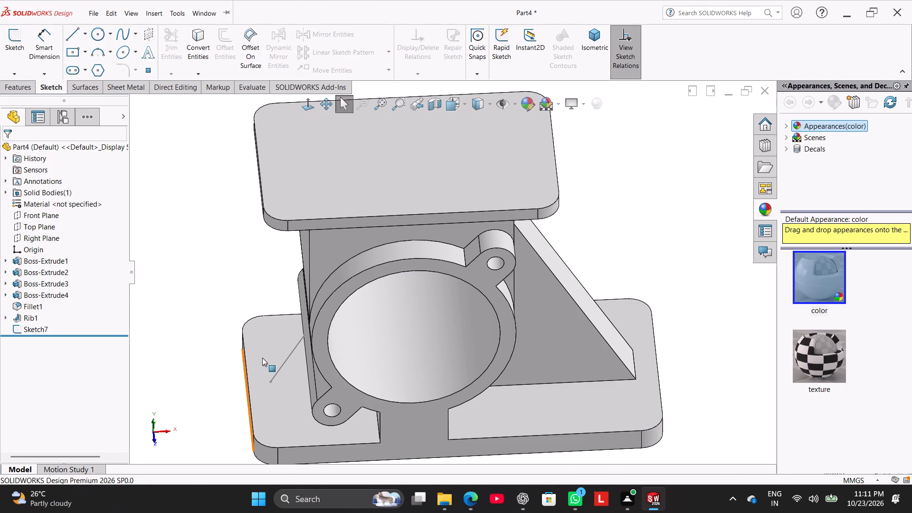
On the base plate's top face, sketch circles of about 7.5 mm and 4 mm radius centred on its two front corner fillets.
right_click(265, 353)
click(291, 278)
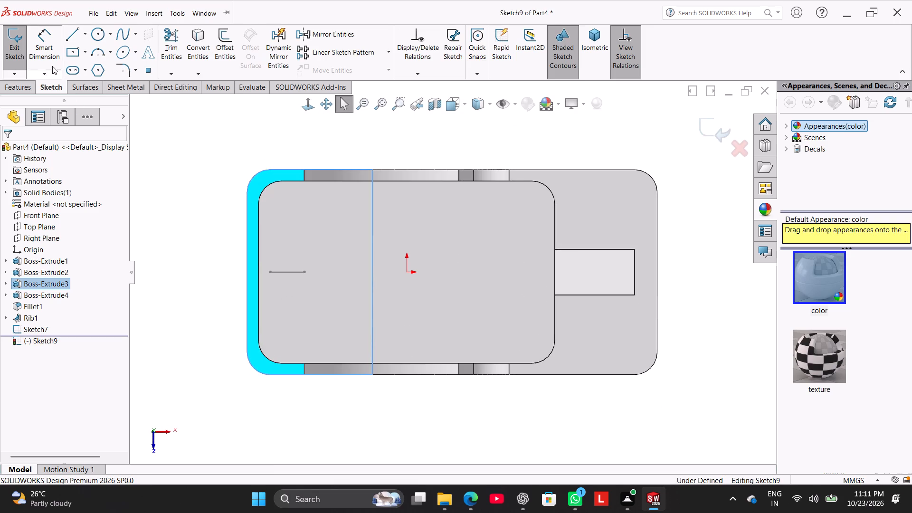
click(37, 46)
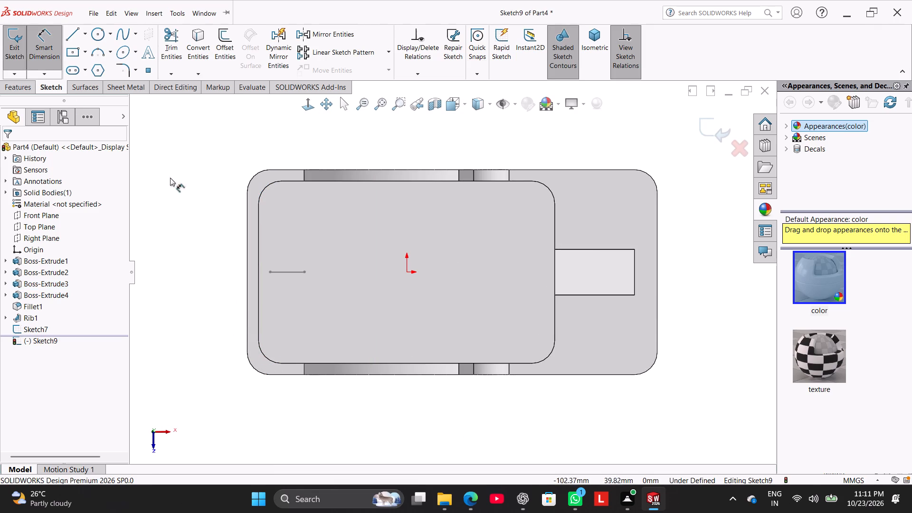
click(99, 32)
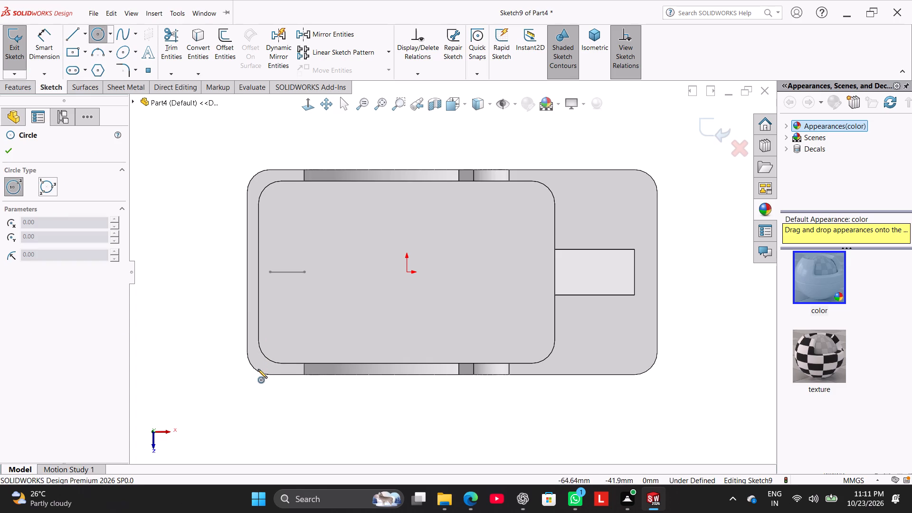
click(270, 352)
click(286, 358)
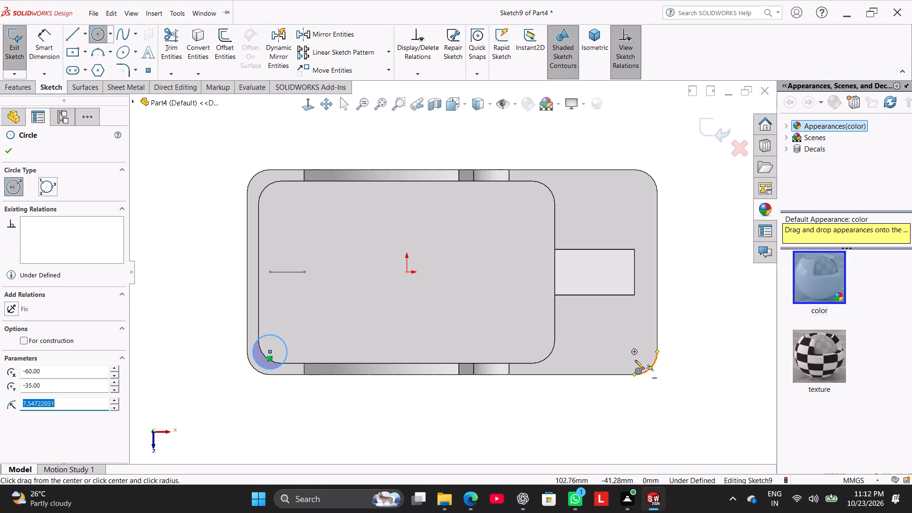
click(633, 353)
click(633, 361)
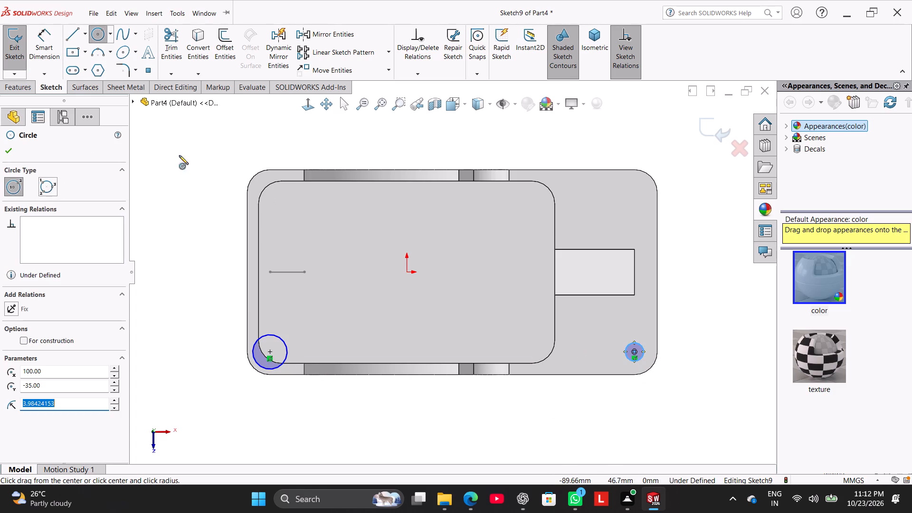
Check the distance between the centres of the two corner circles without placing a dimension, and exit the sketch.
click(42, 55)
click(270, 351)
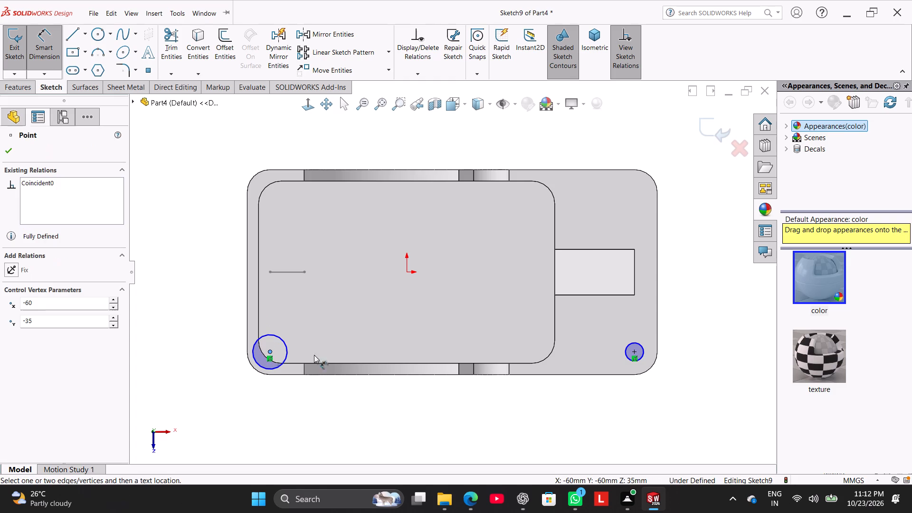
click(636, 352)
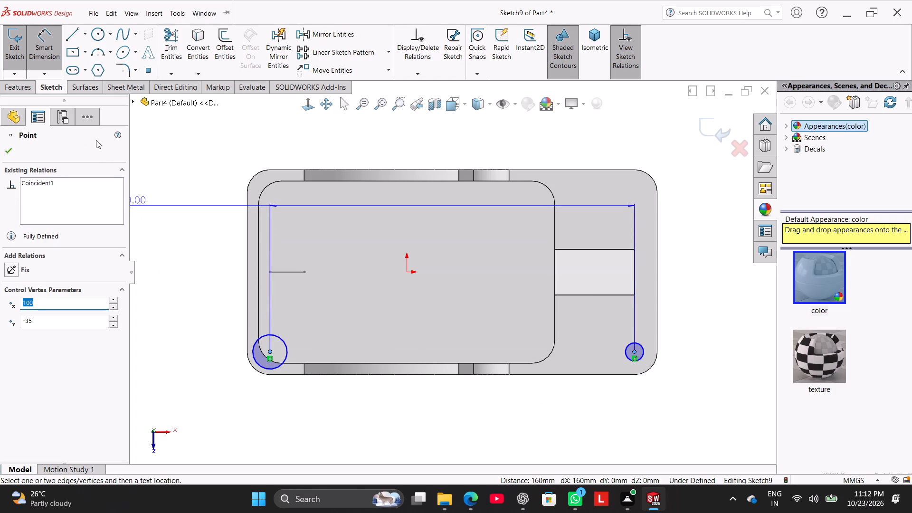
click(48, 62)
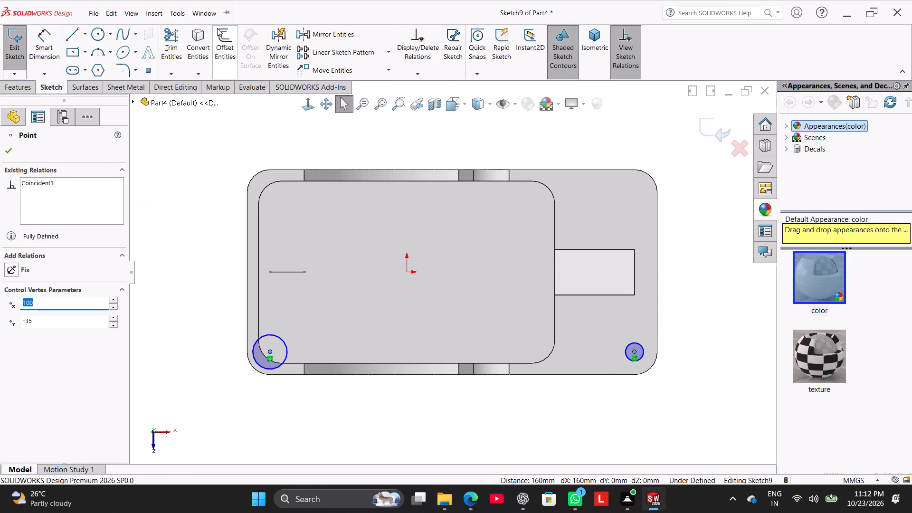
click(171, 155)
click(14, 38)
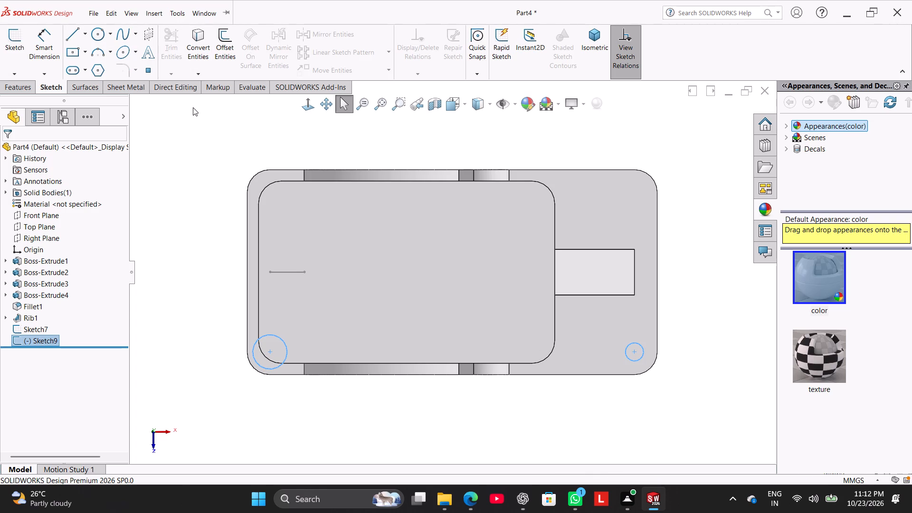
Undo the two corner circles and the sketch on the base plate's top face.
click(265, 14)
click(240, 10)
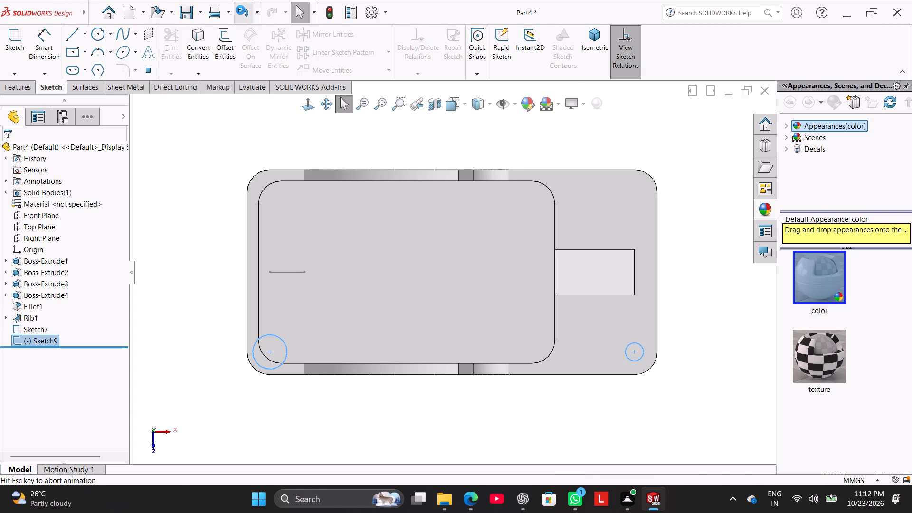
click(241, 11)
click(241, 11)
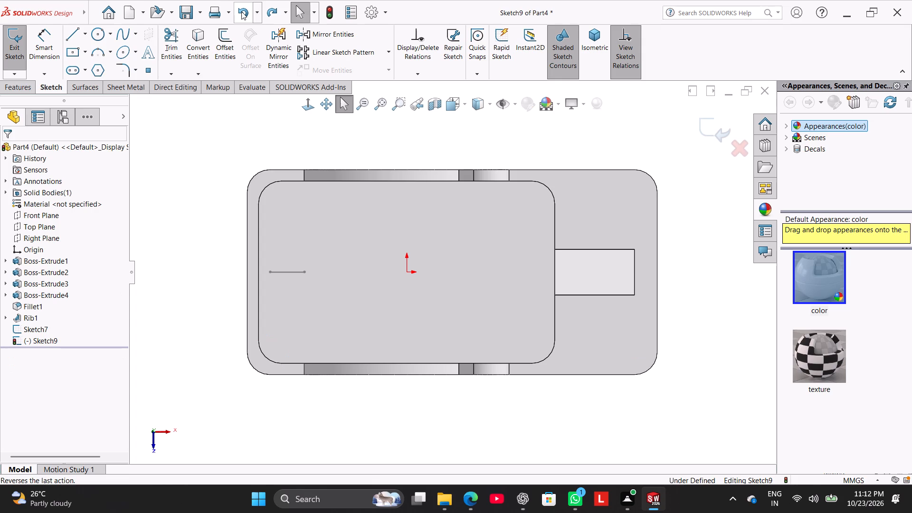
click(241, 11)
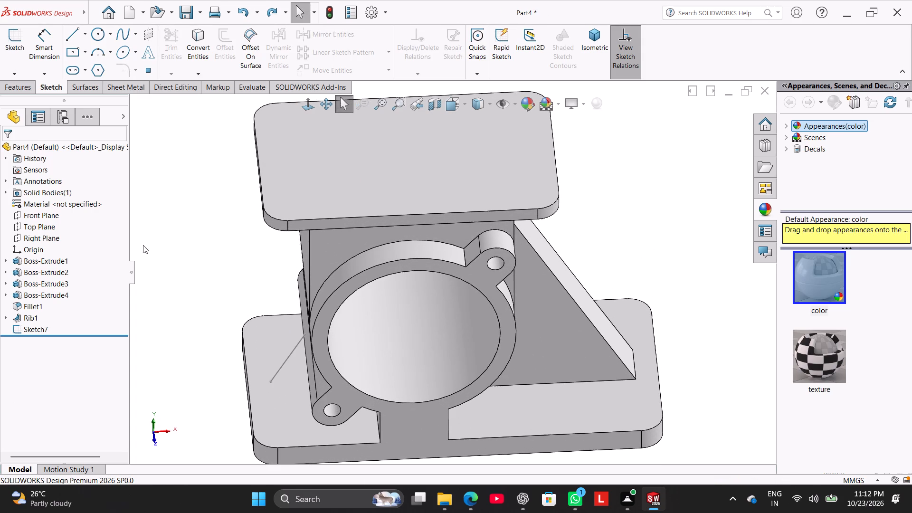
Edit the base plate's sketch, set its overall width to 190 mm, and exit the sketch.
right_click(63, 285)
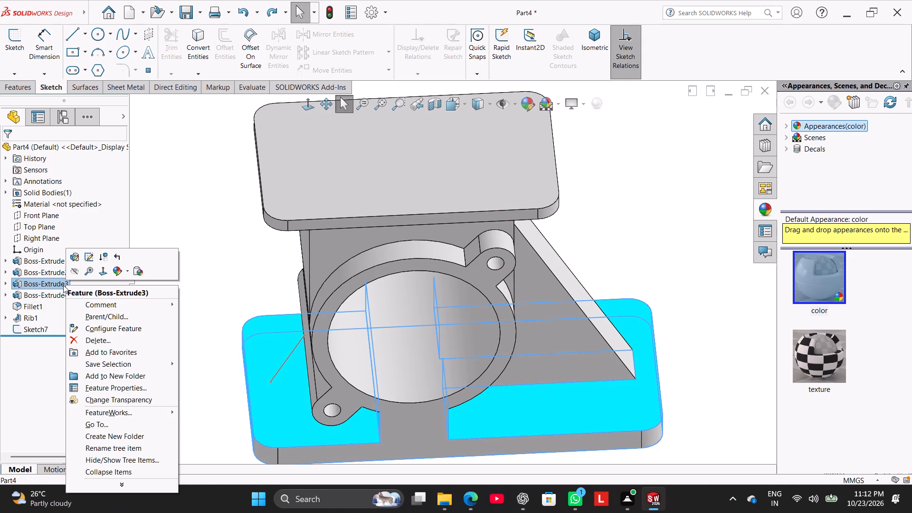
click(182, 204)
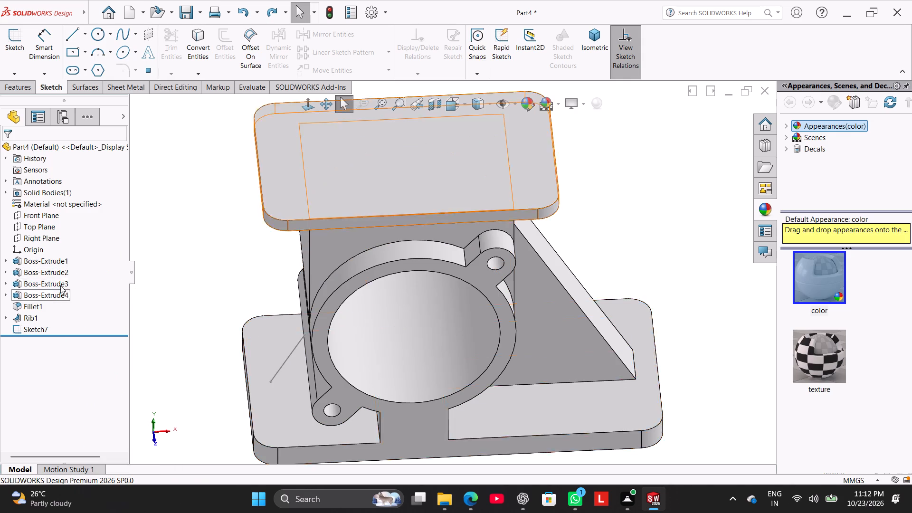
right_click(64, 279)
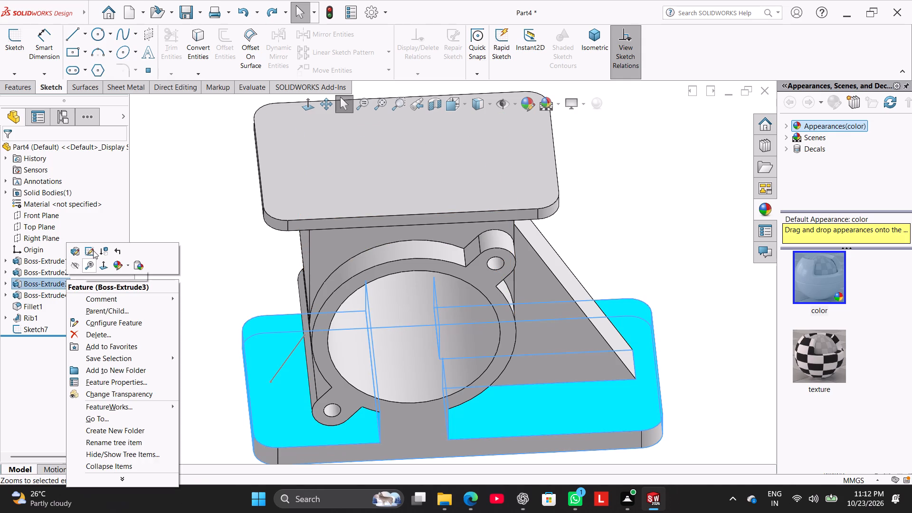
click(93, 251)
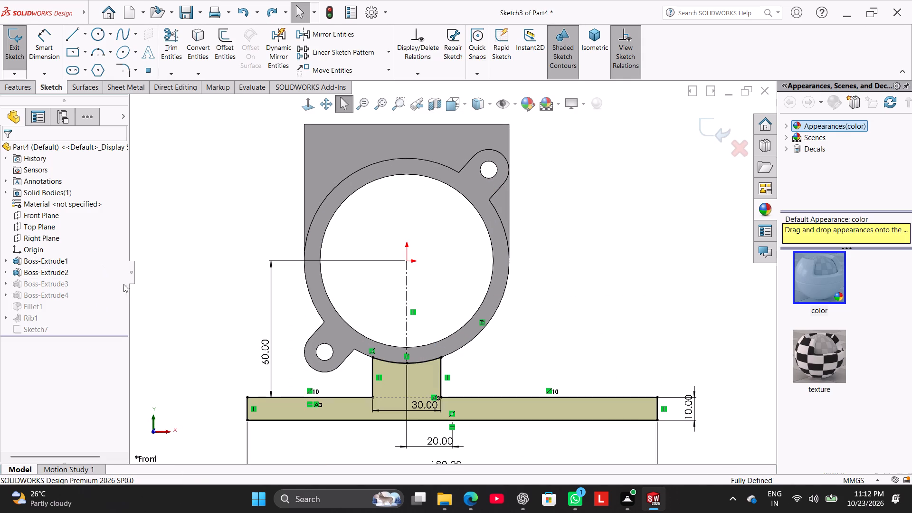
scroll(402, 425, up, 1)
double_click(443, 429)
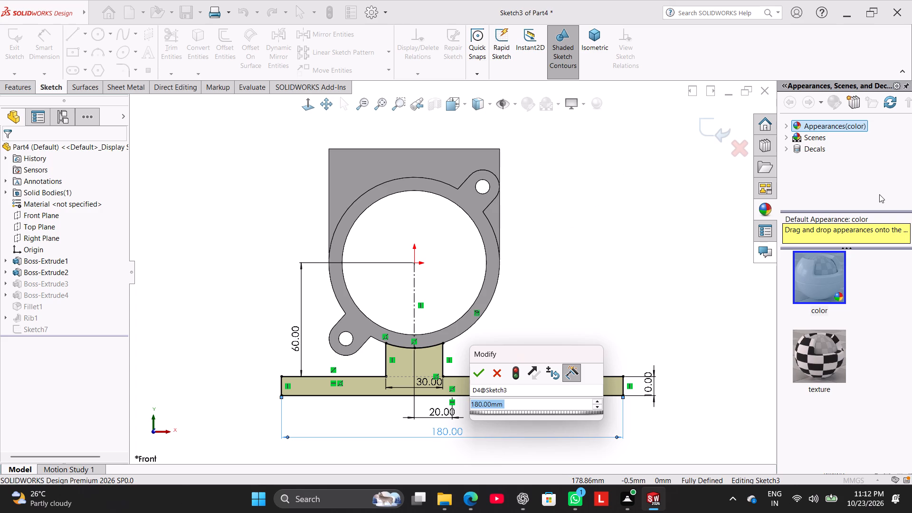
text(190)
key(Return)
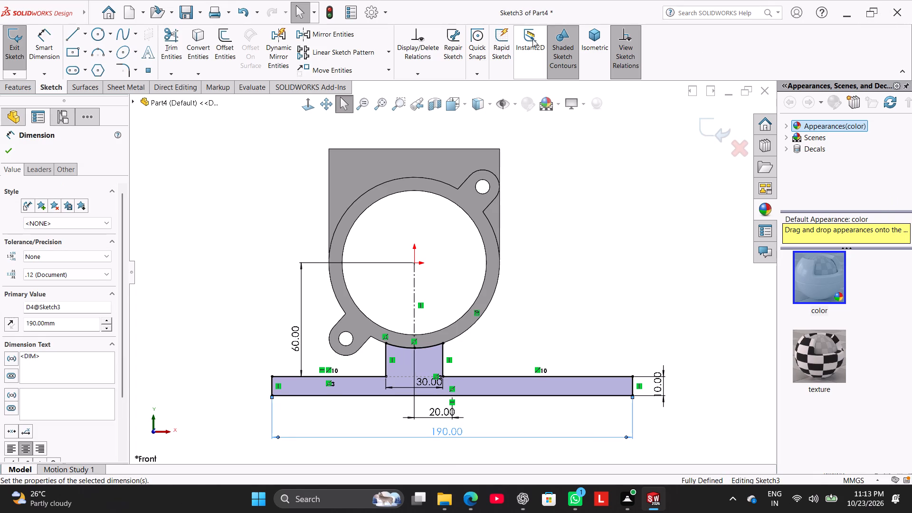
click(17, 38)
click(200, 184)
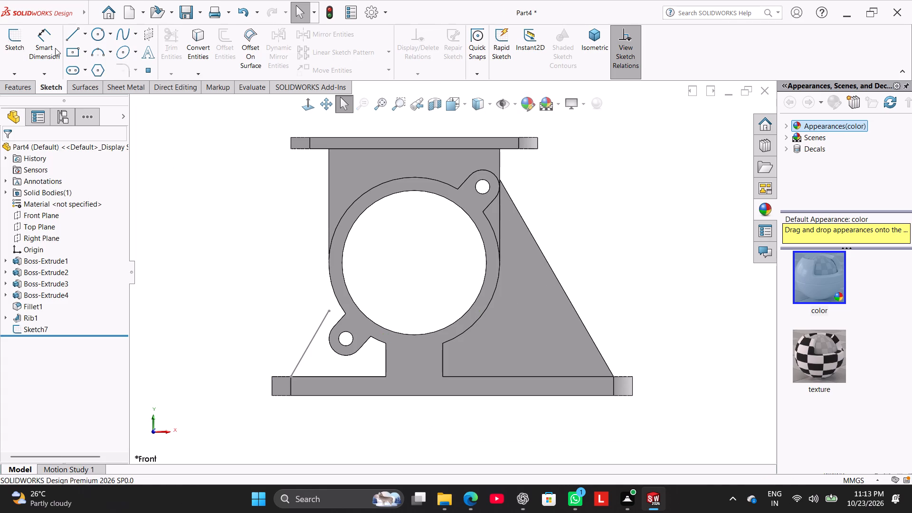
Reopen the rib's sketch and check the distance from the base plate's bottom-edge midpoint to its corner-fillet edge without placing a dimension.
right_click(30, 315)
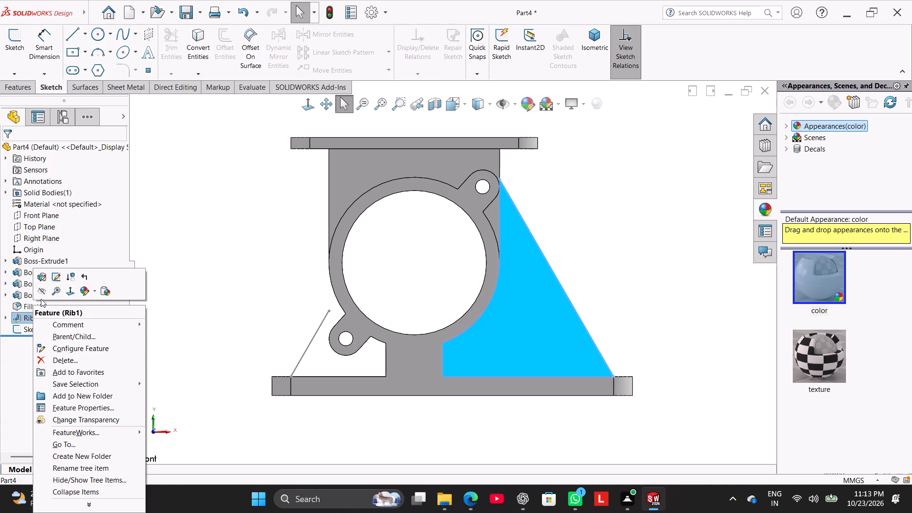
click(52, 279)
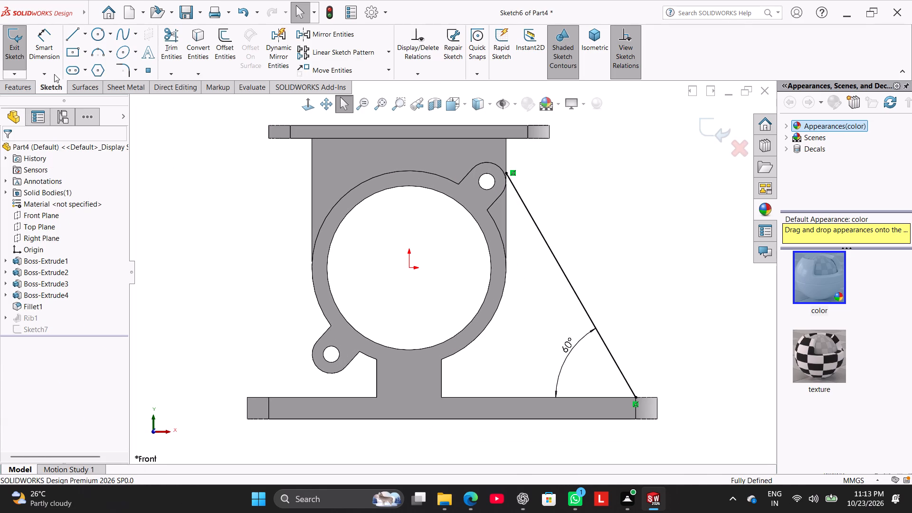
click(44, 49)
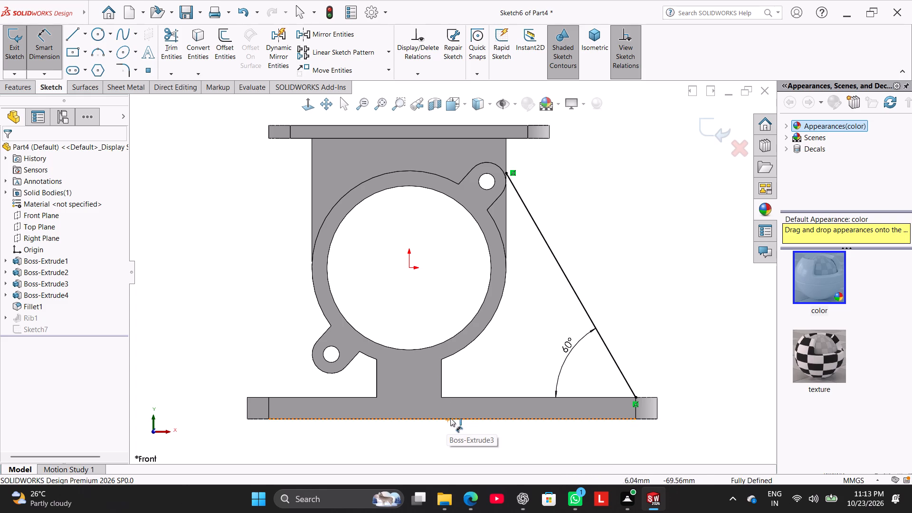
click(452, 418)
click(635, 415)
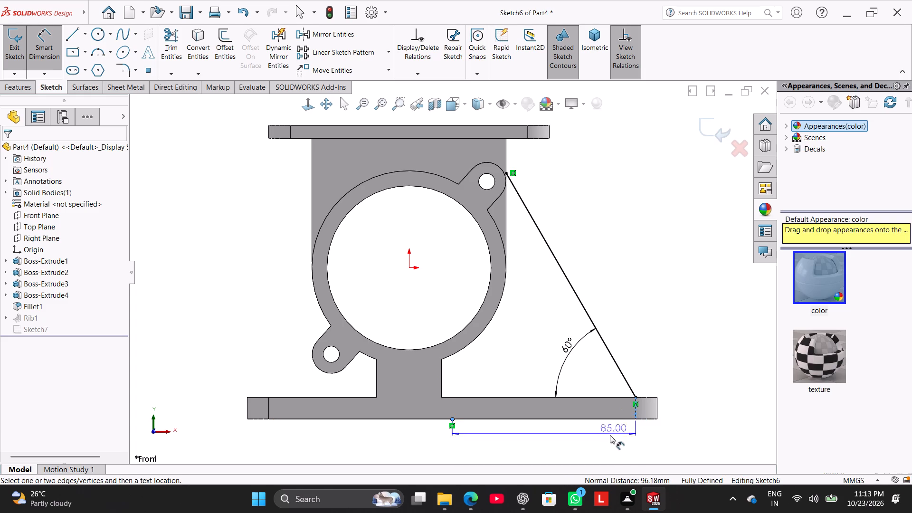
click(44, 54)
click(165, 201)
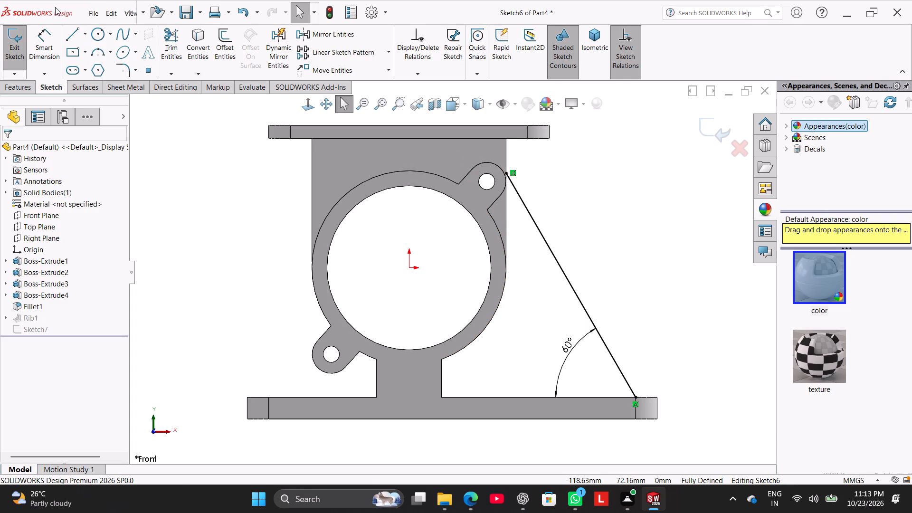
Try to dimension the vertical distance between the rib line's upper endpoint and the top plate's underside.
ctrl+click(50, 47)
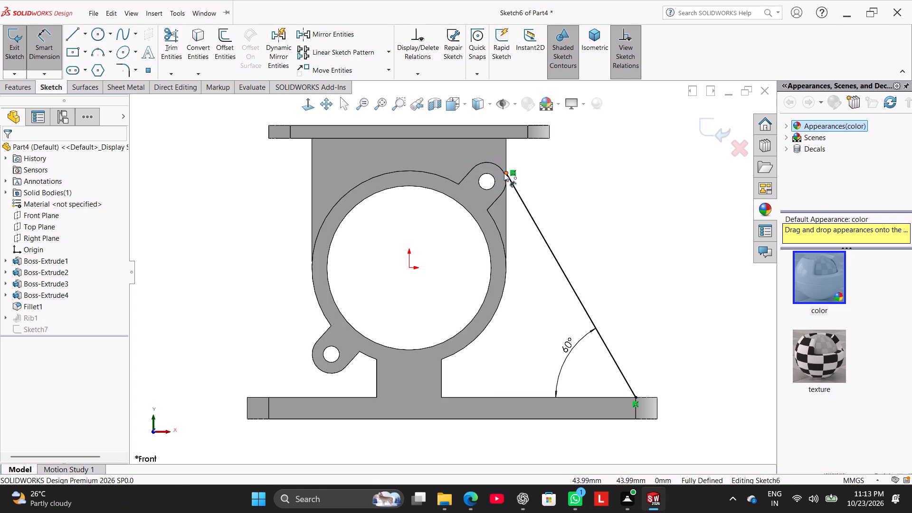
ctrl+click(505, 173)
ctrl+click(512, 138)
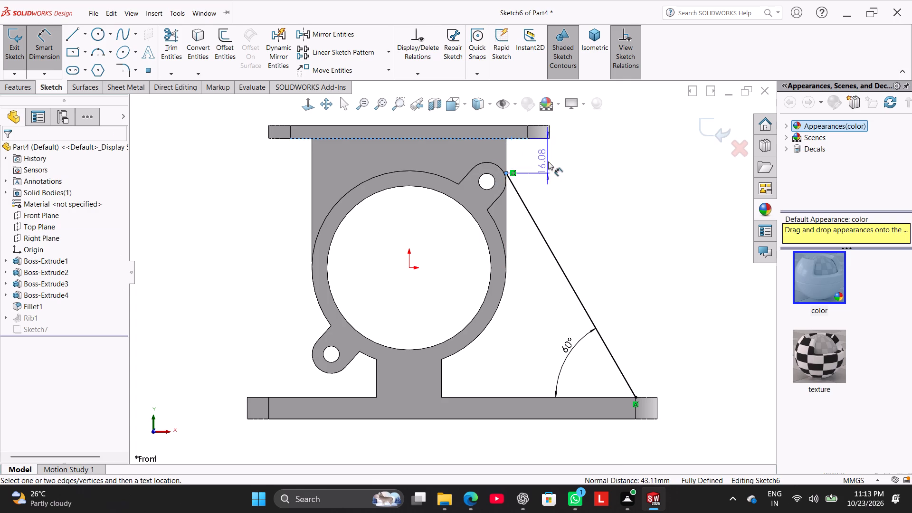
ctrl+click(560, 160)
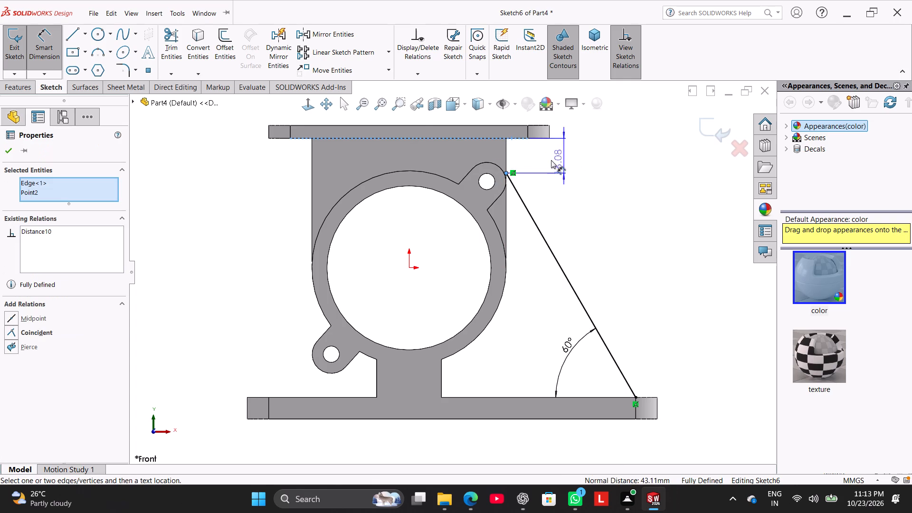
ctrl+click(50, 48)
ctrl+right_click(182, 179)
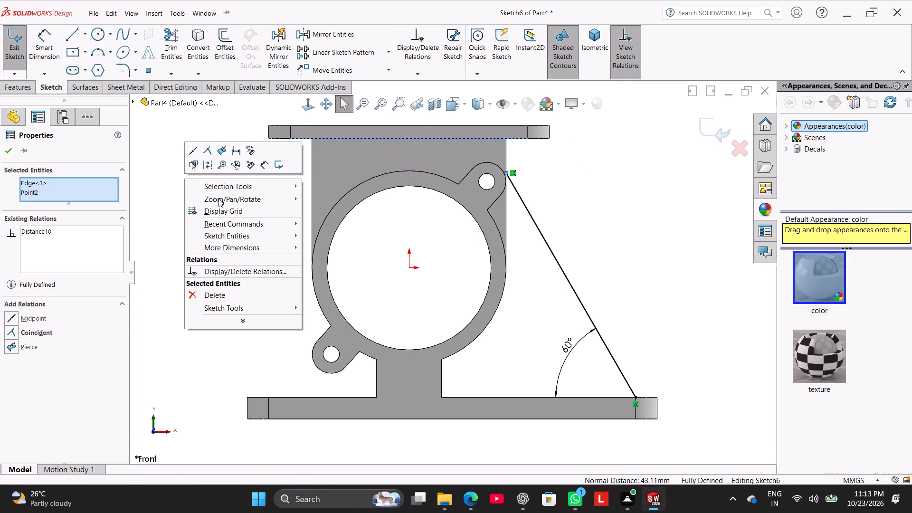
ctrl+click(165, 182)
Delete the coincident relation at the rib line's upper endpoint and the line's 60-degree angle dimension.
ctrl+right_click(511, 171)
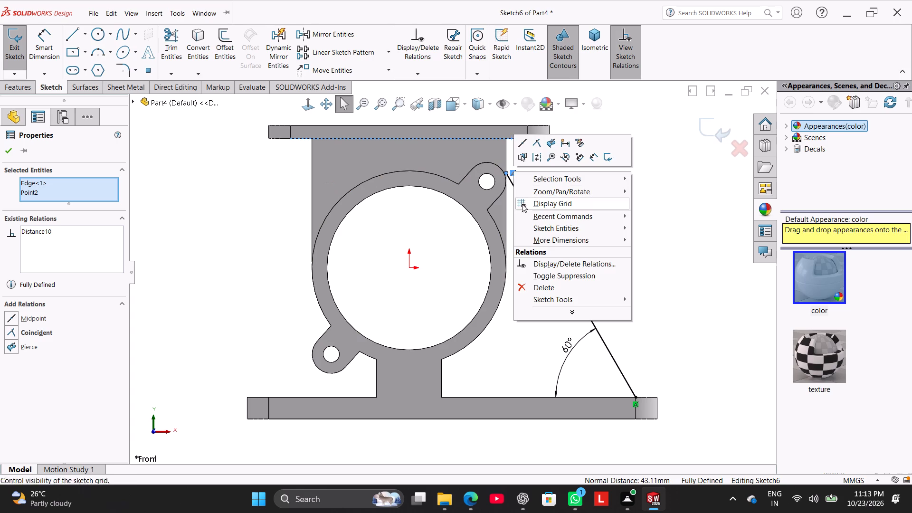
click(553, 290)
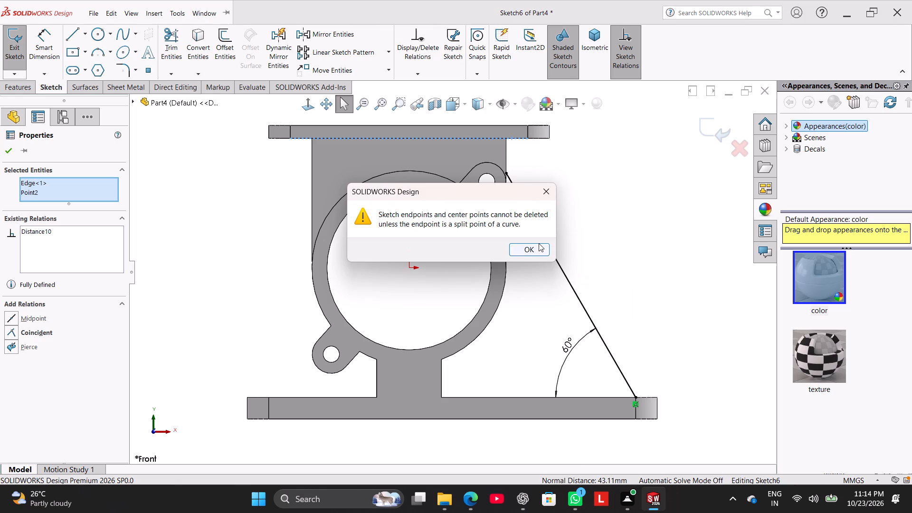
click(543, 248)
right_click(541, 235)
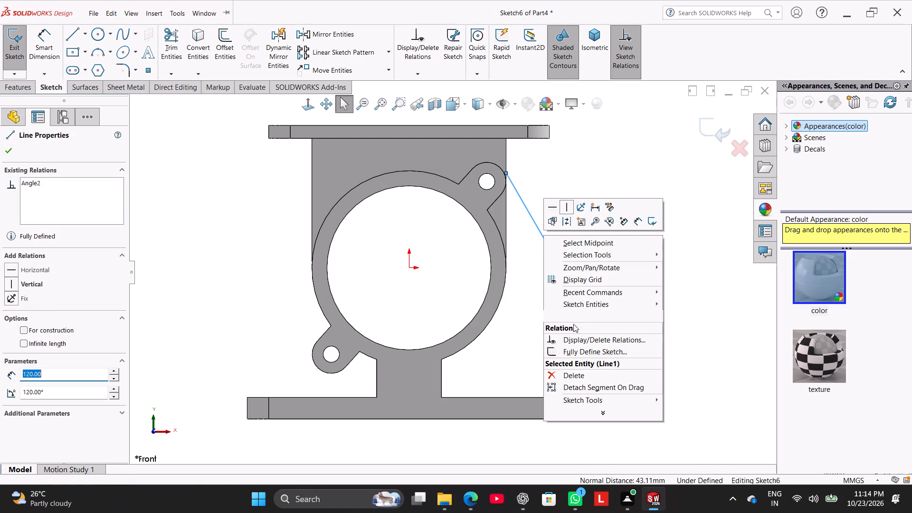
click(543, 318)
right_click(566, 347)
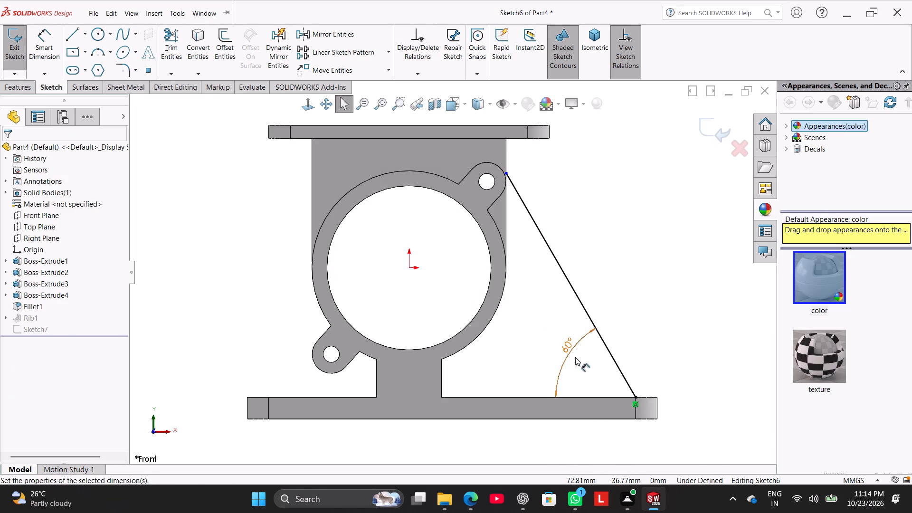
click(590, 369)
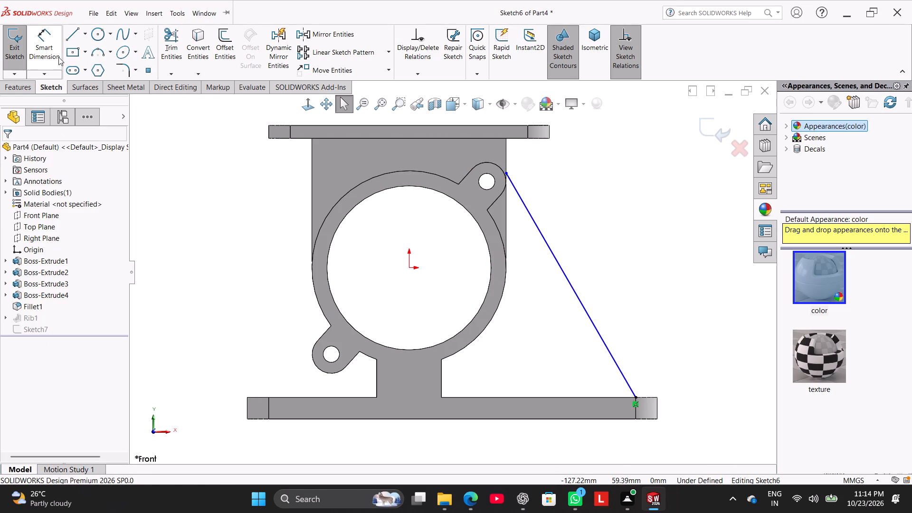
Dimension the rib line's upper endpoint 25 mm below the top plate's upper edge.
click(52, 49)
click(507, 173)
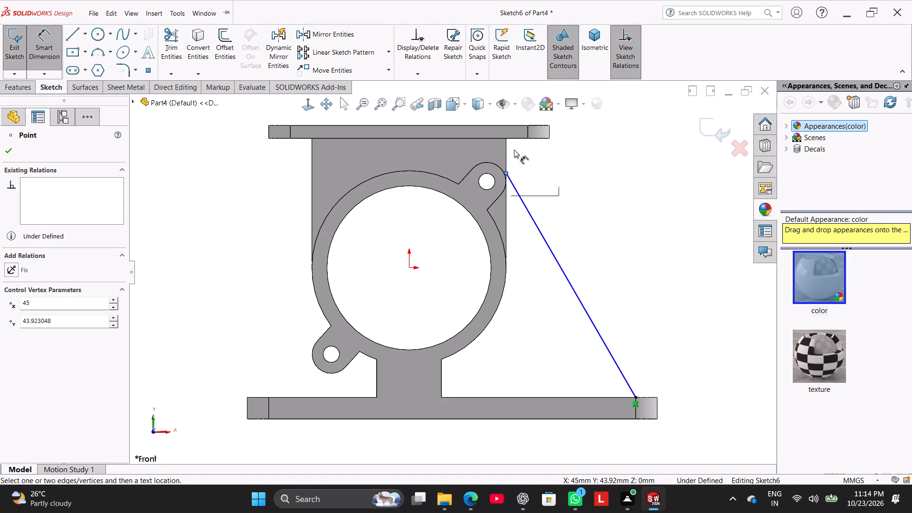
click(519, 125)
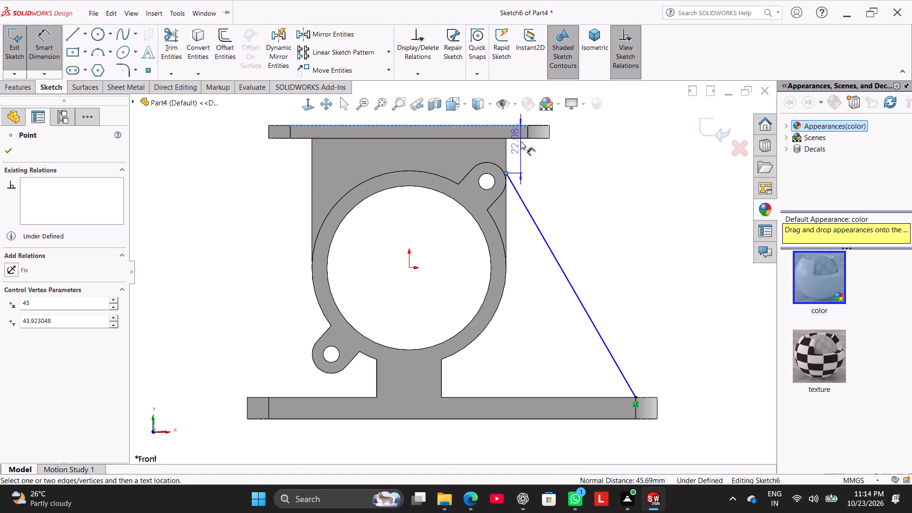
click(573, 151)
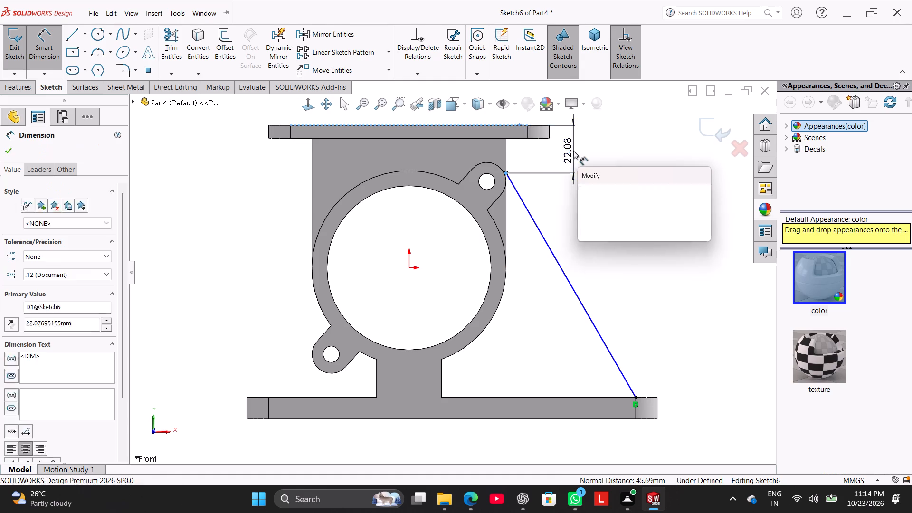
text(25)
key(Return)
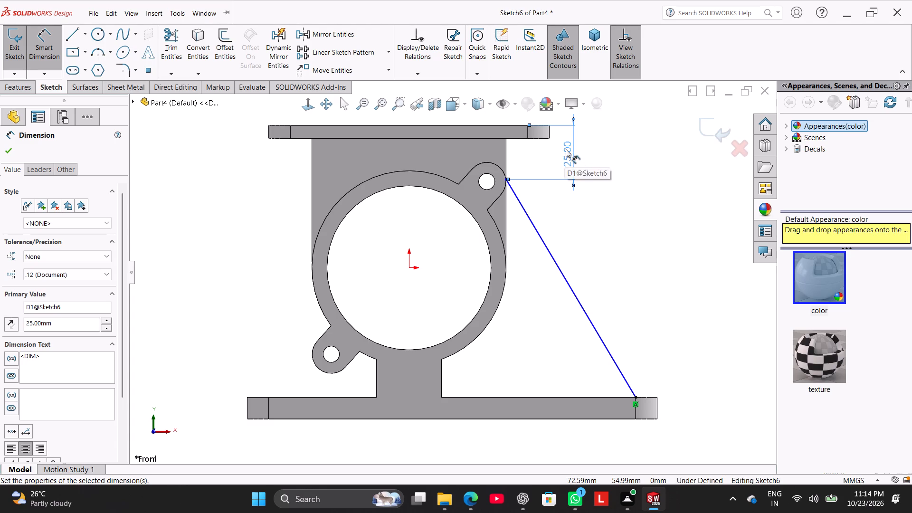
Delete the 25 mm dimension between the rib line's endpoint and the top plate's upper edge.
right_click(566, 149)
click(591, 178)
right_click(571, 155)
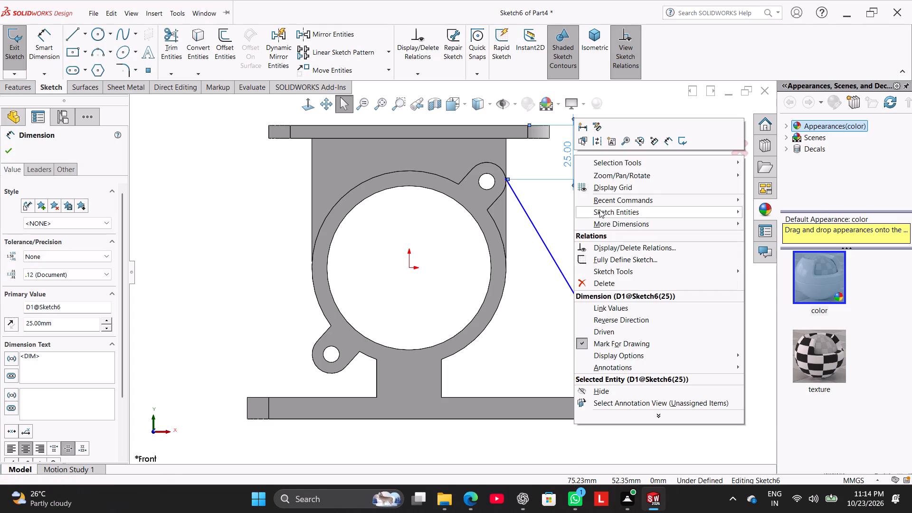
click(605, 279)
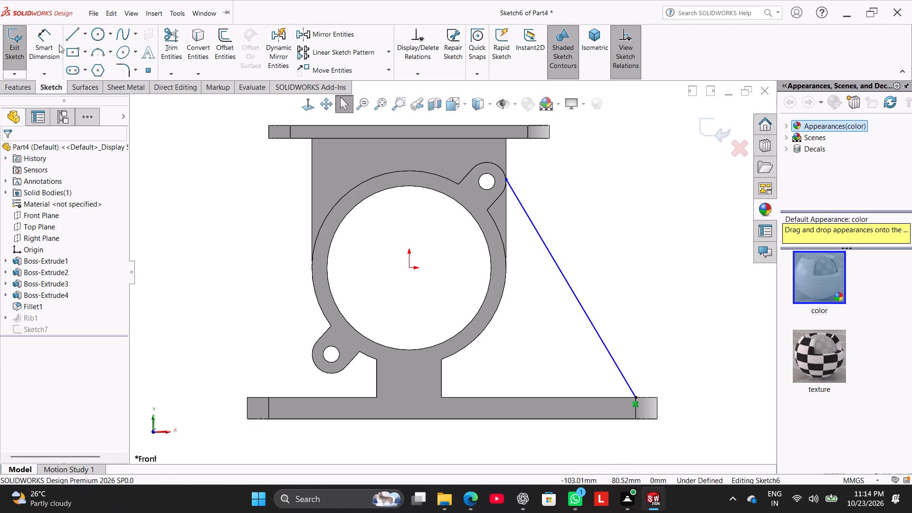
Dimension the rib line's upper endpoint 25 mm below the top plate's underside.
click(52, 44)
click(539, 138)
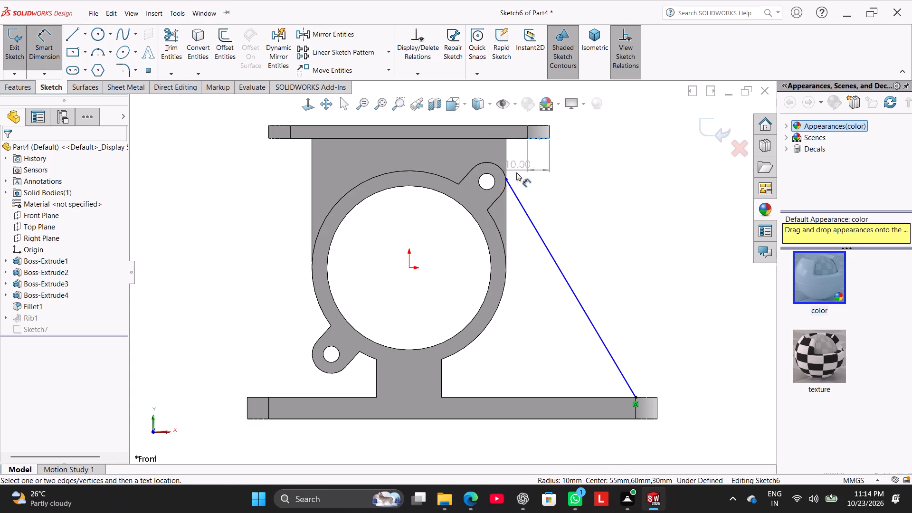
click(507, 180)
click(548, 171)
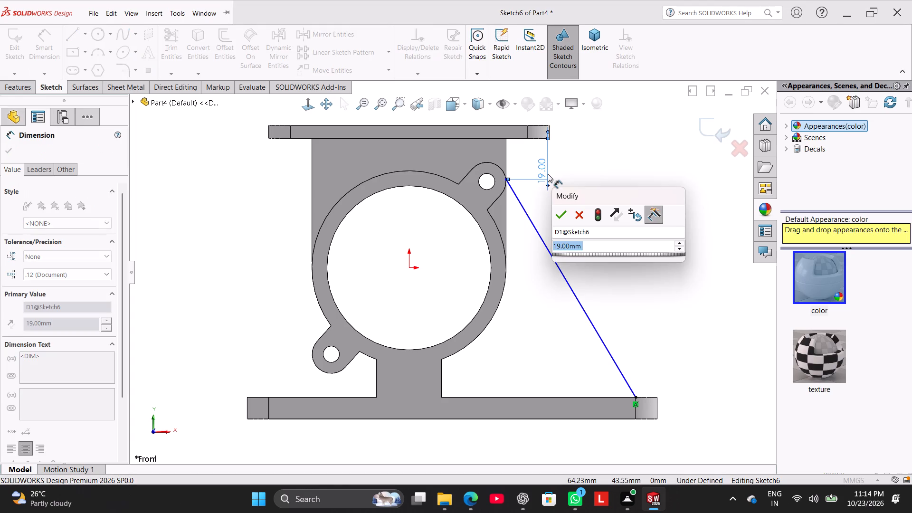
text(25)
key(Return)
right_click(579, 163)
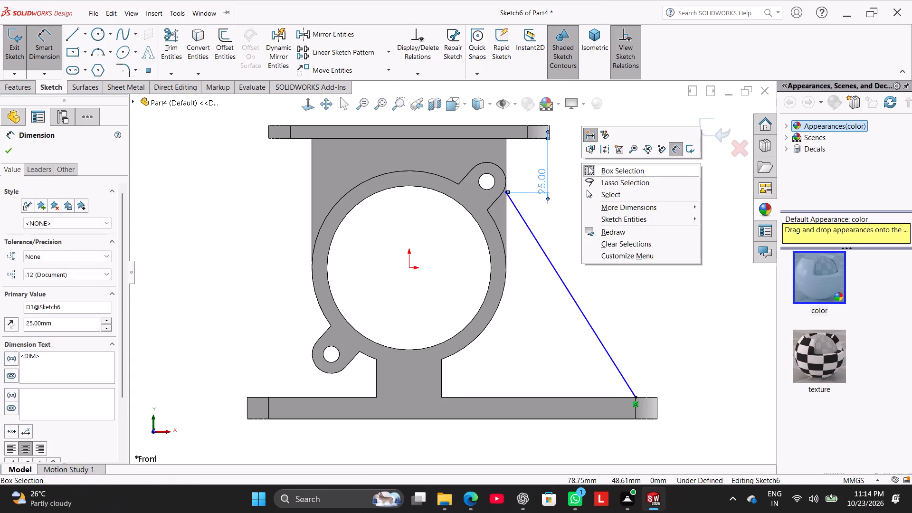
click(608, 191)
click(591, 191)
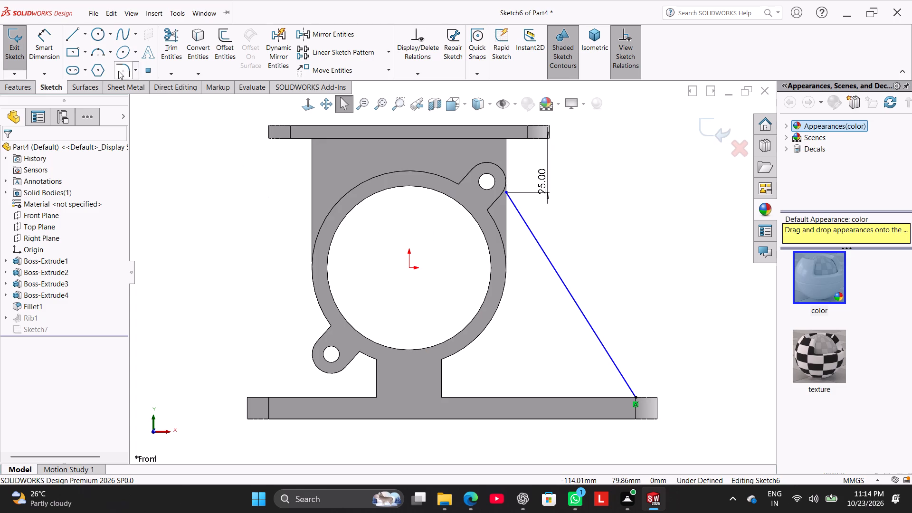
Add an angle dimension between the rib line and the base plate's upper edge.
click(57, 56)
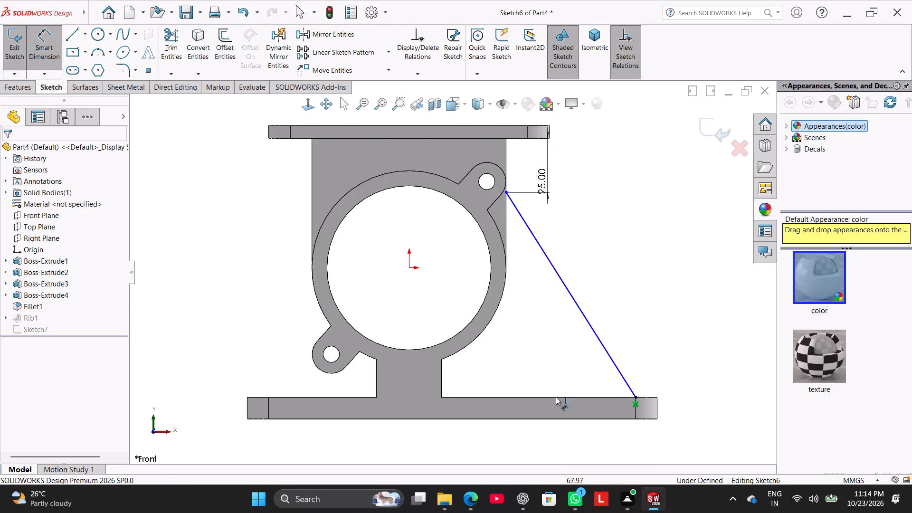
click(556, 397)
click(594, 332)
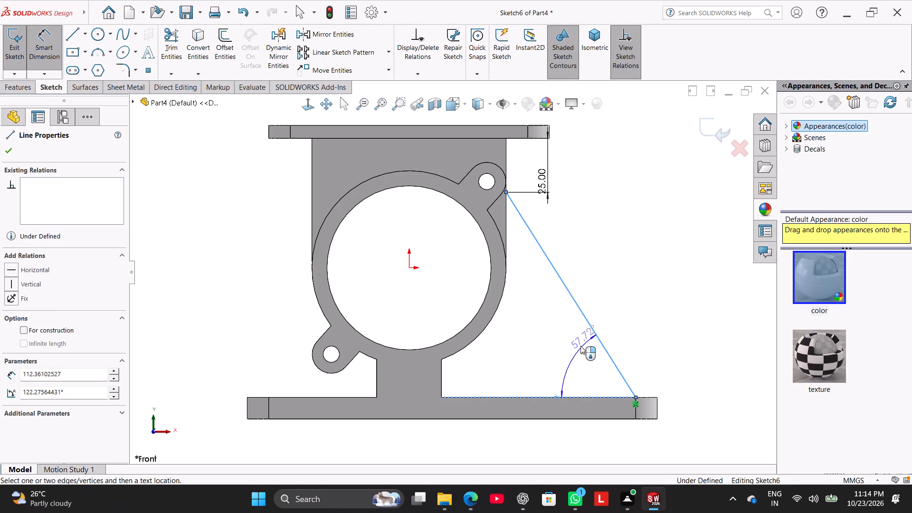
click(573, 348)
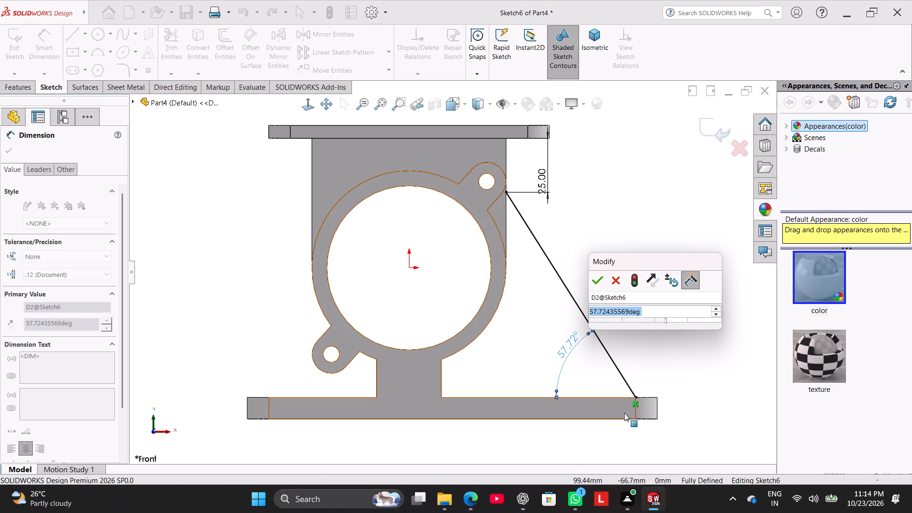
right_click(686, 369)
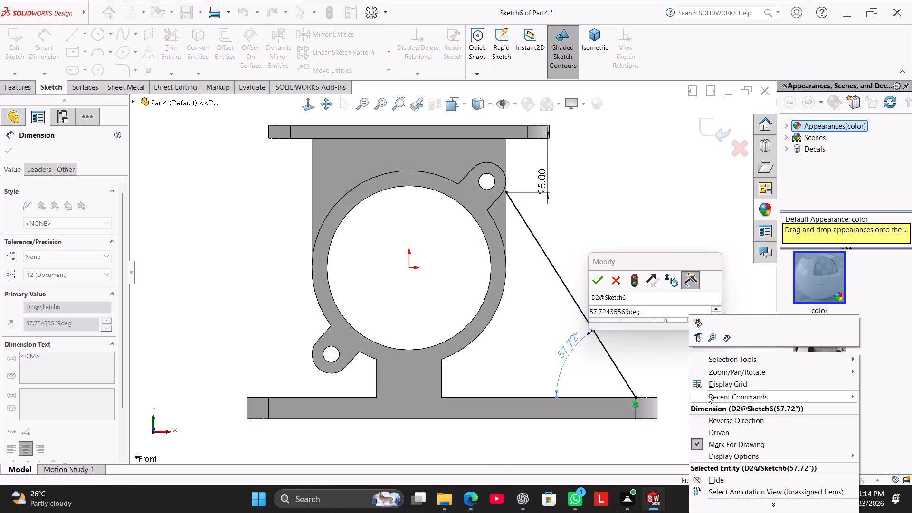
click(672, 366)
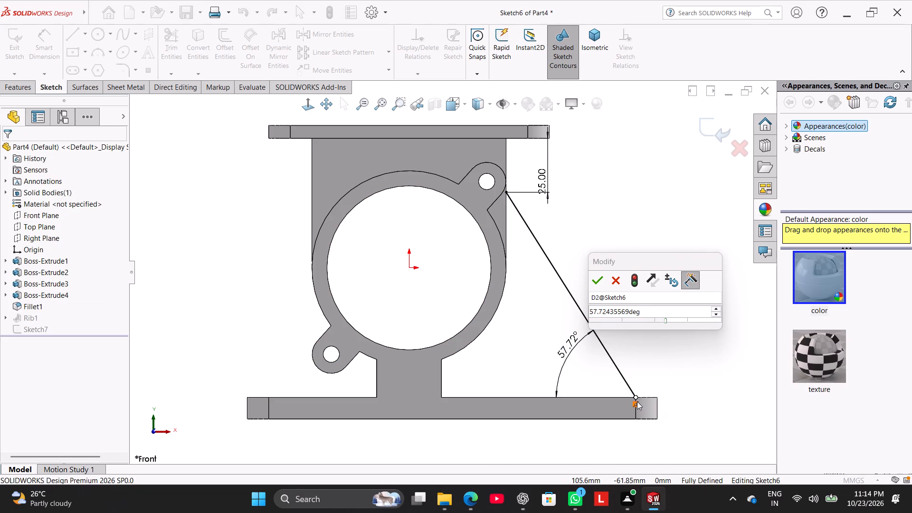
right_click(637, 401)
click(600, 285)
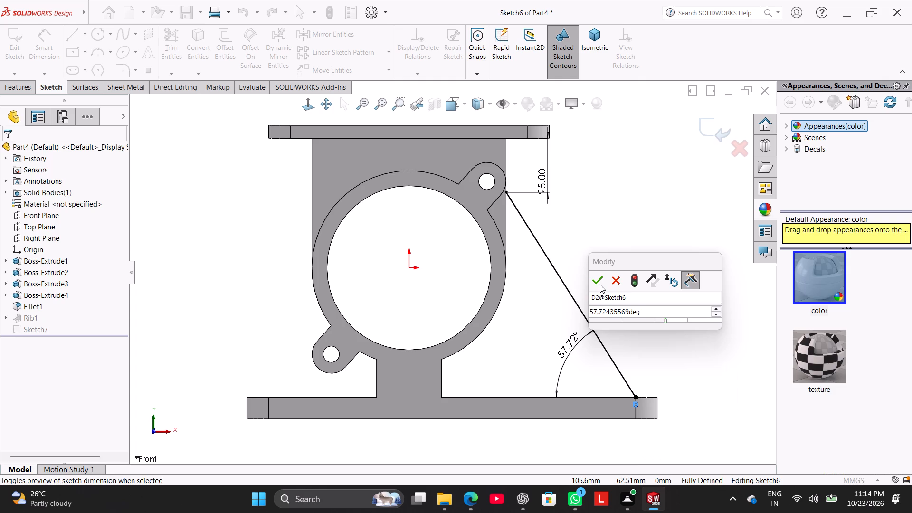
Delete the relation at the rib line's lower endpoint that ties it to the base plate's corner edge.
right_click(636, 407)
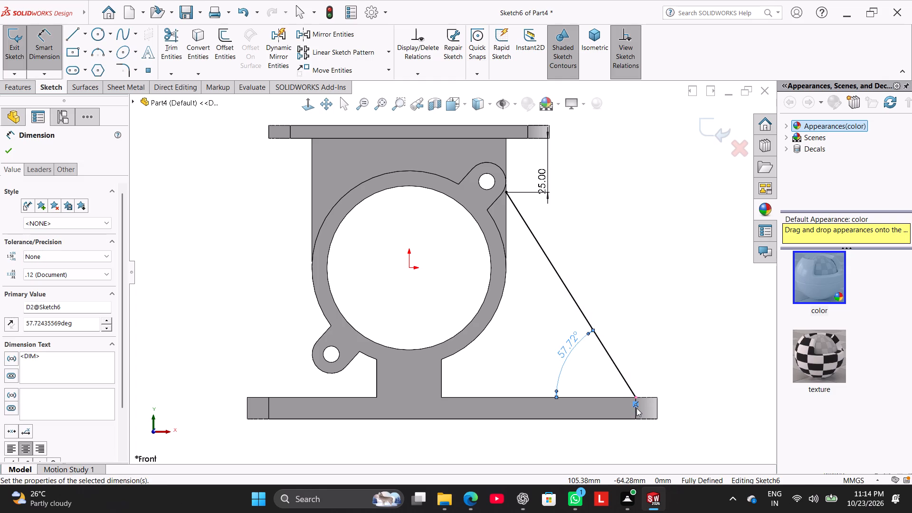
right_click(664, 336)
click(687, 364)
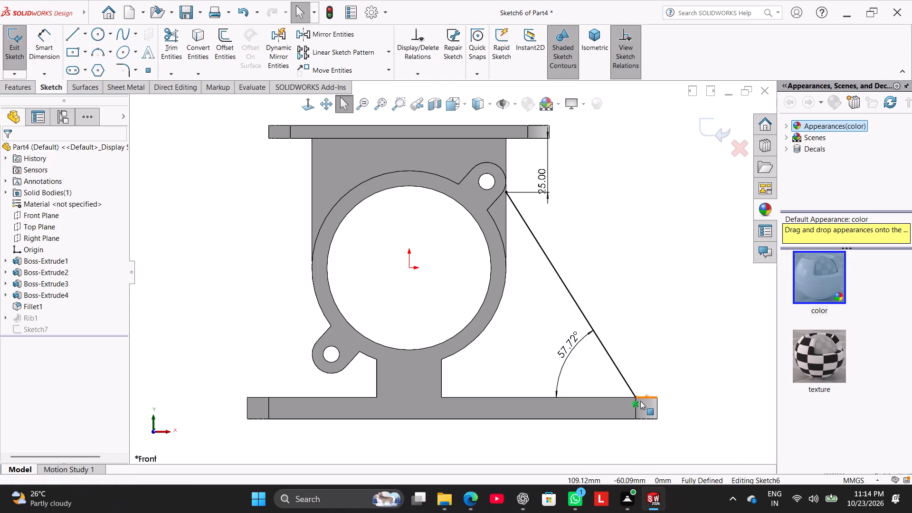
right_click(636, 403)
click(660, 476)
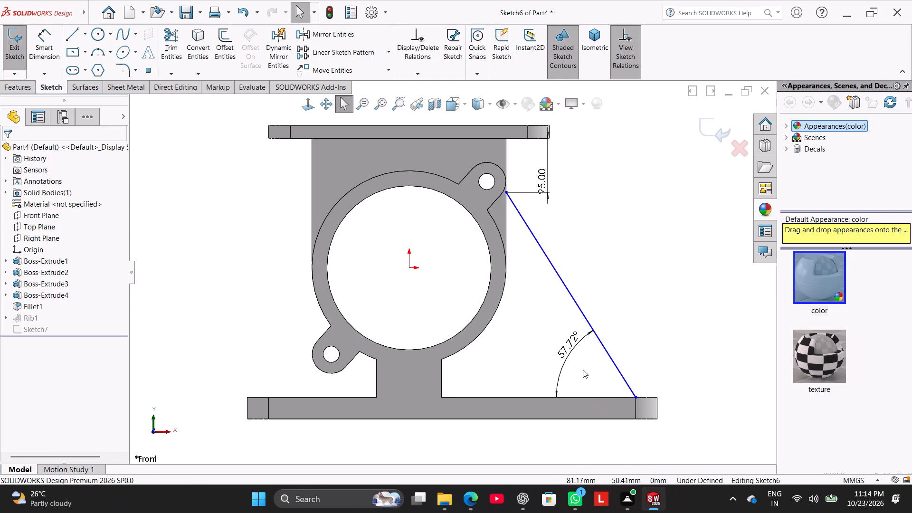
Set the angle between the rib line and the base plate to 60 degrees.
double_click(570, 344)
key(6)
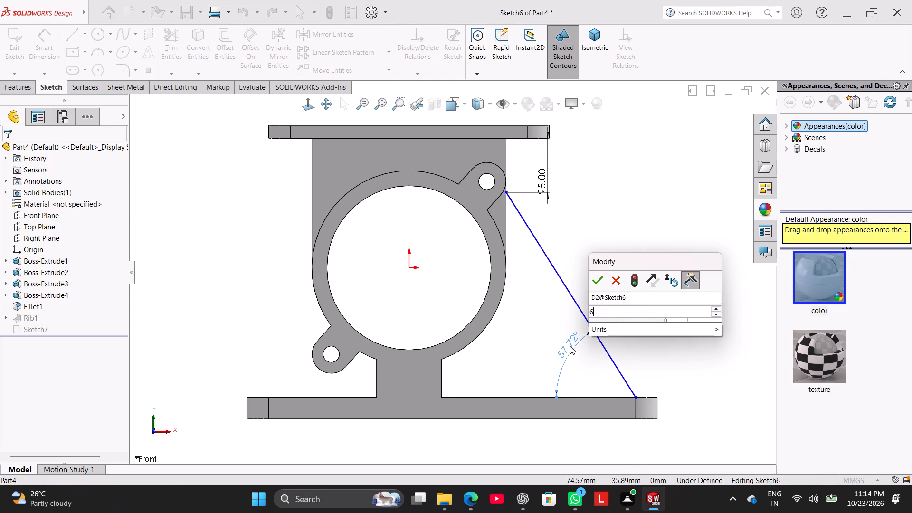
key(0)
key(Return)
right_click(638, 330)
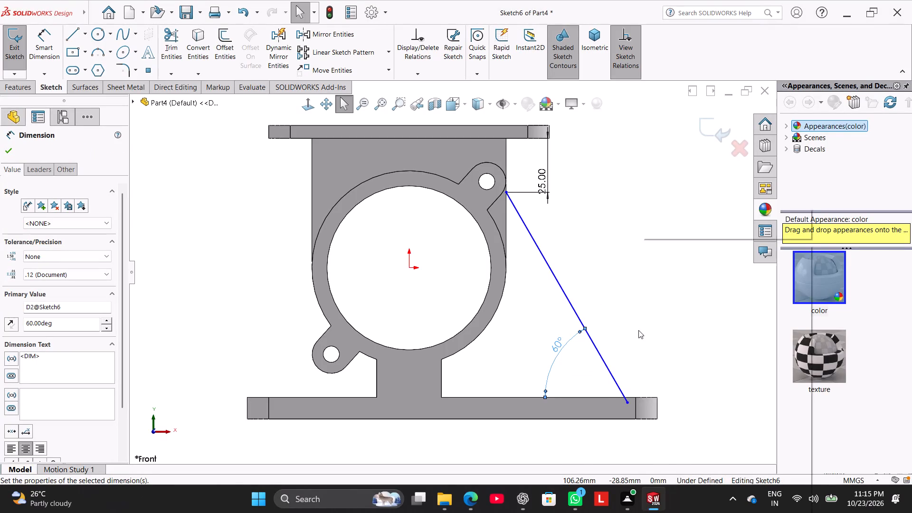
click(630, 328)
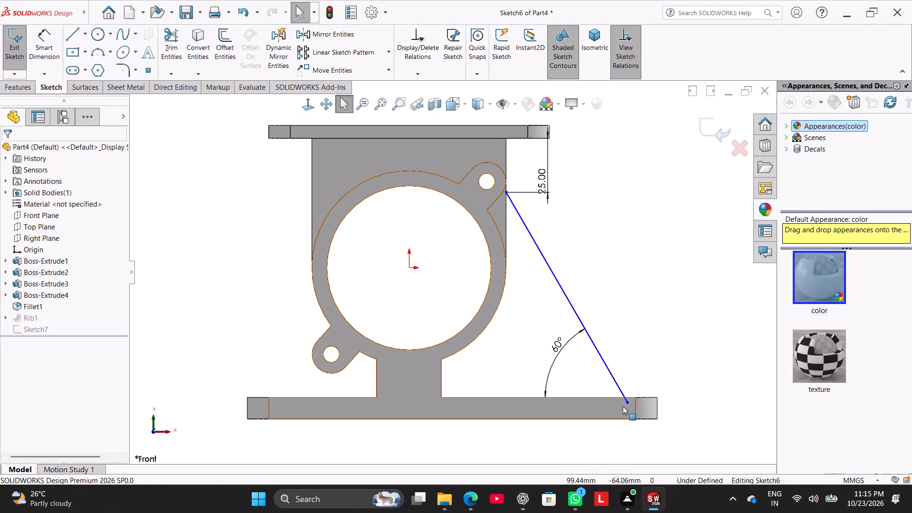
Attach the rib line's lower endpoint to the base plate's upper edge and its upper endpoint to the housing's vertical side, and close the sketch.
drag(628, 402, 624, 392)
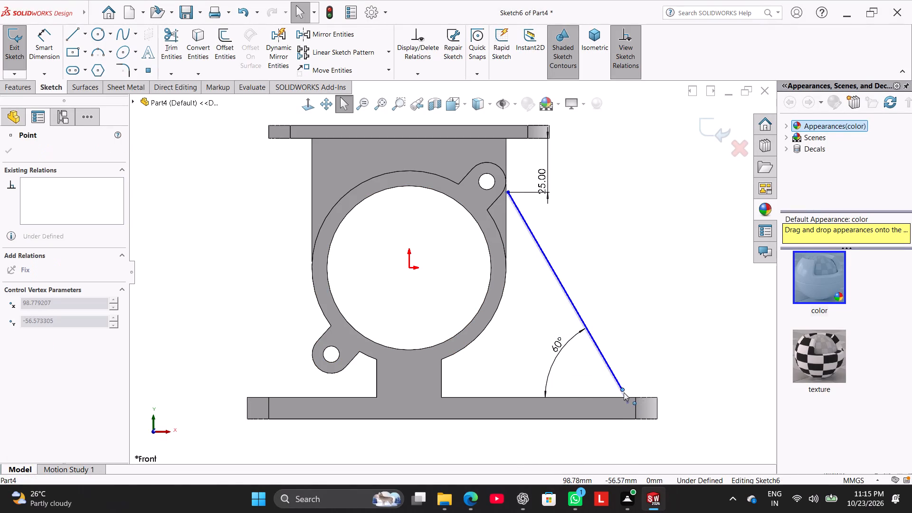
drag(624, 392, 627, 398)
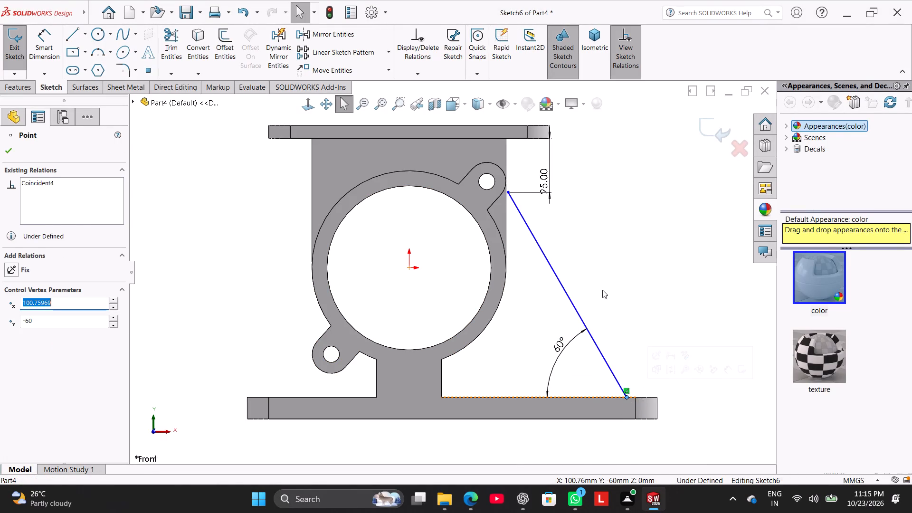
click(602, 285)
click(508, 190)
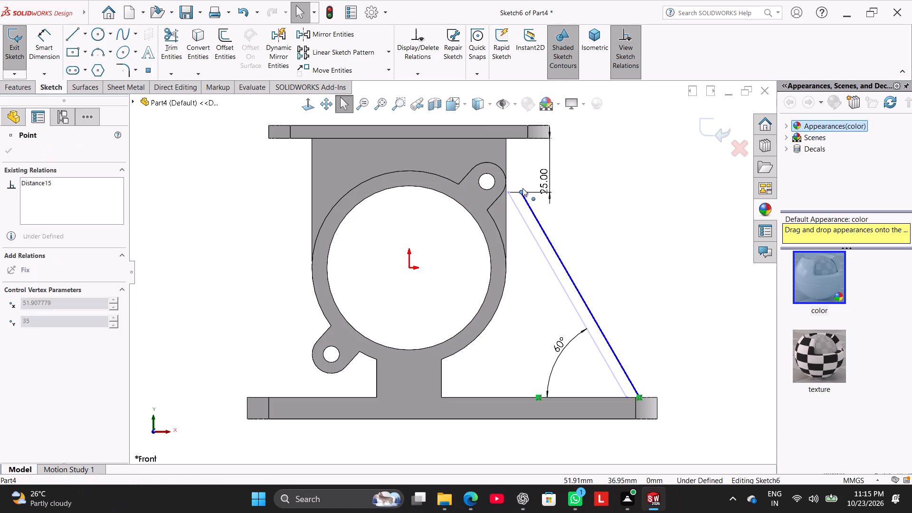
click(564, 220)
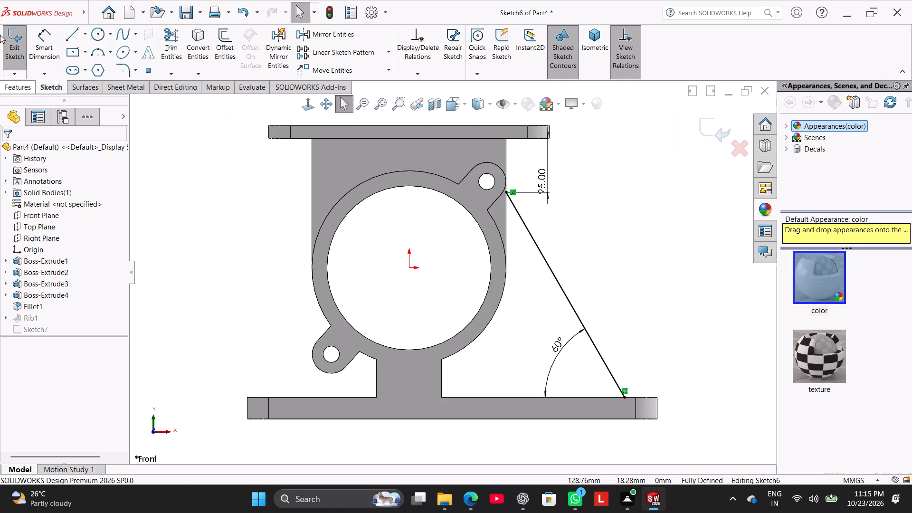
click(8, 48)
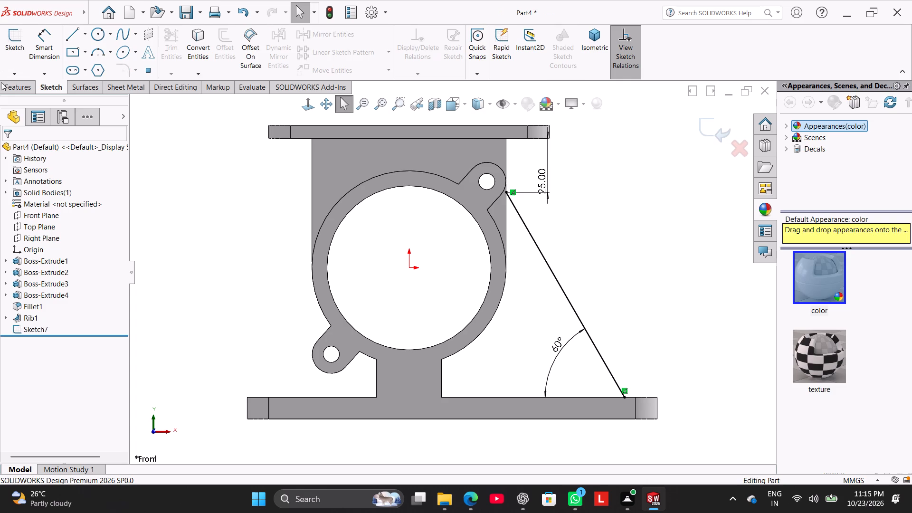
Open the Boss-Extrude3 sketch and delete the 60 mm vertical dimension between the origin and the base plate.
right_click(41, 284)
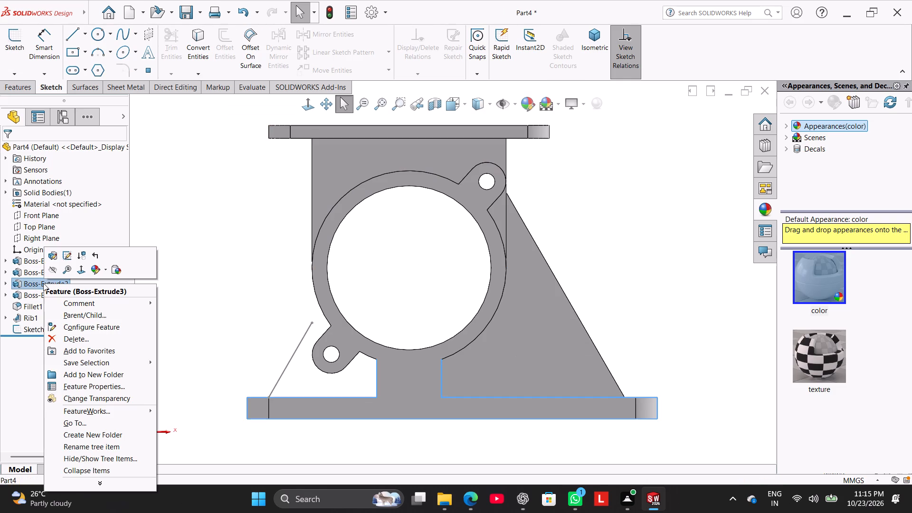
click(66, 258)
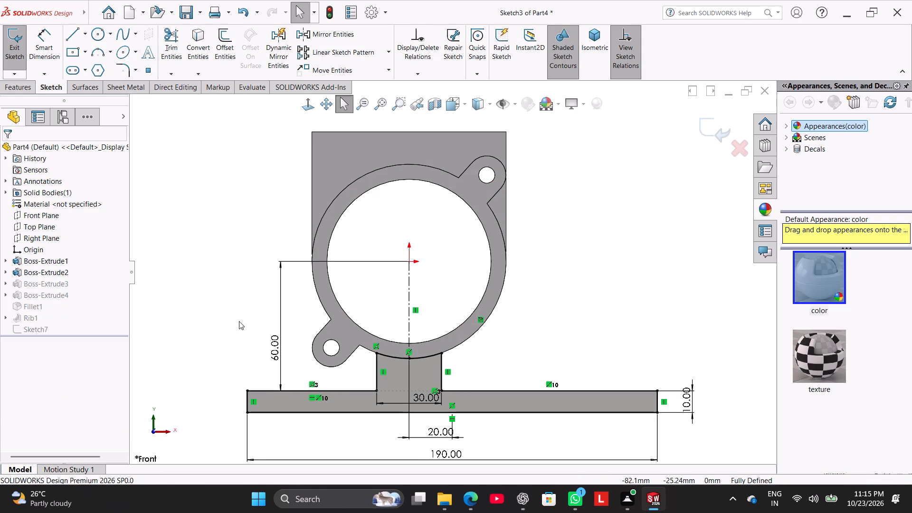
right_click(272, 342)
click(308, 372)
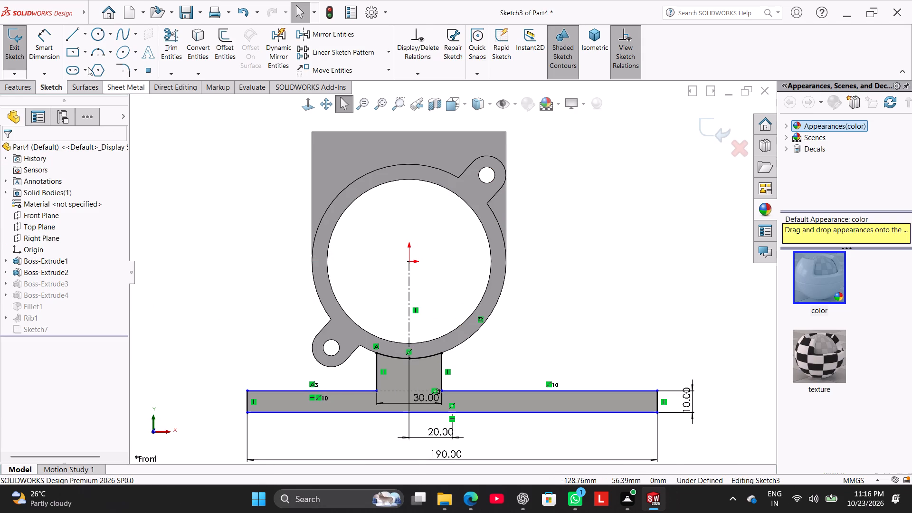
Dimension the vertical side of the neck above the base plate to 16 mm and close the sketch.
click(58, 54)
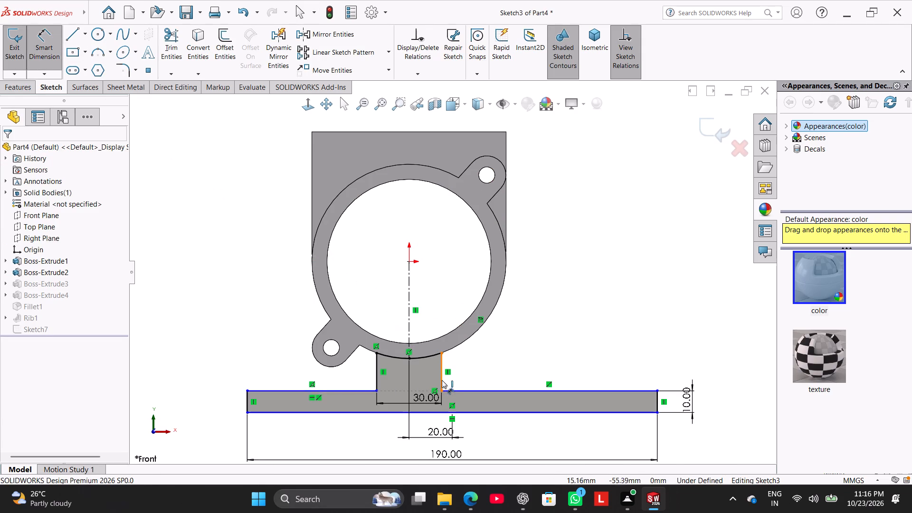
click(443, 380)
click(473, 372)
key(1)
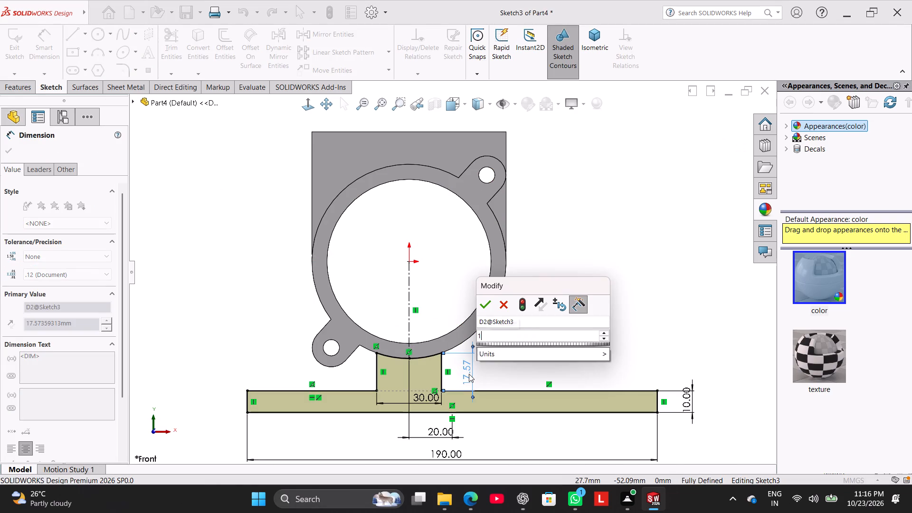
key(6)
key(Return)
right_click(584, 261)
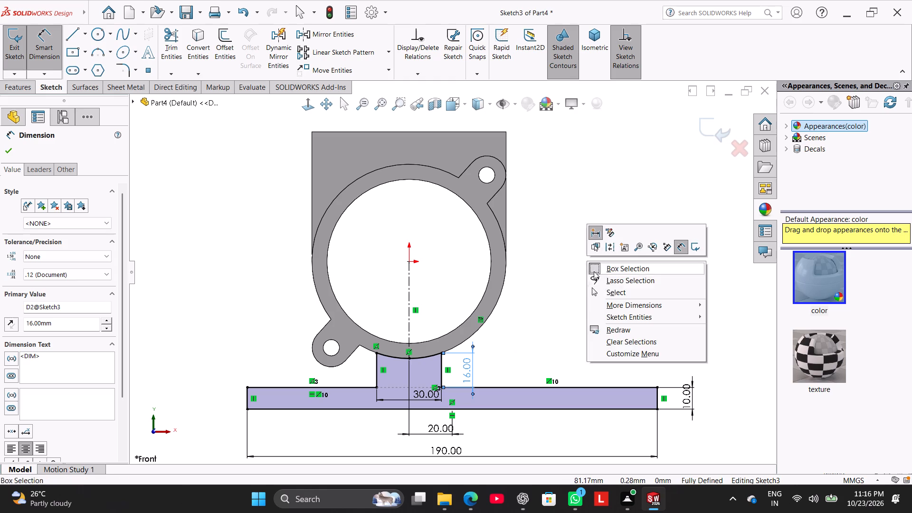
click(610, 289)
click(21, 41)
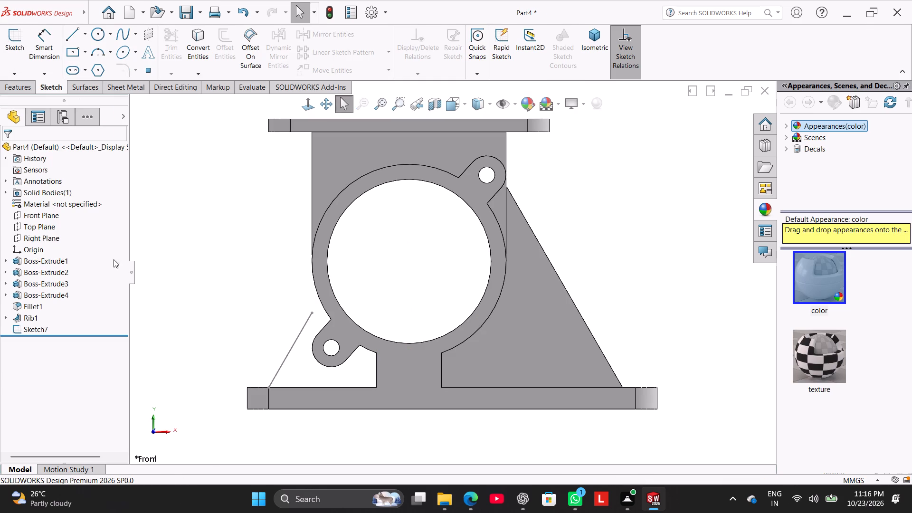
Open the Rib1 sketch and delete the coincident relation between the rib line's lower endpoint and the base plate's edge.
right_click(28, 316)
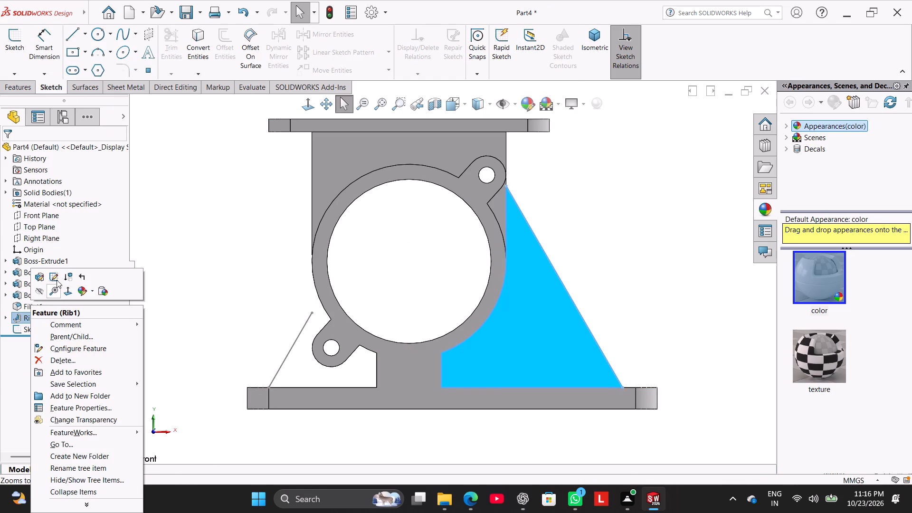
click(57, 278)
click(189, 244)
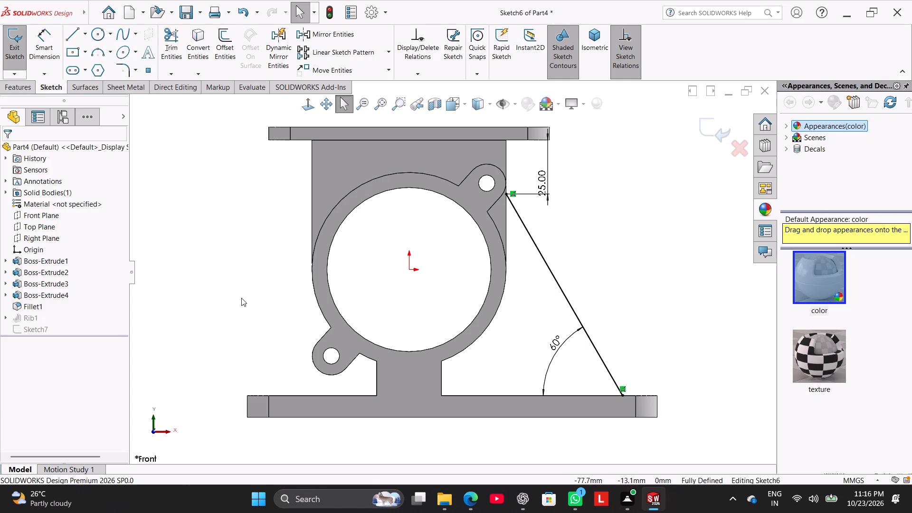
right_click(623, 388)
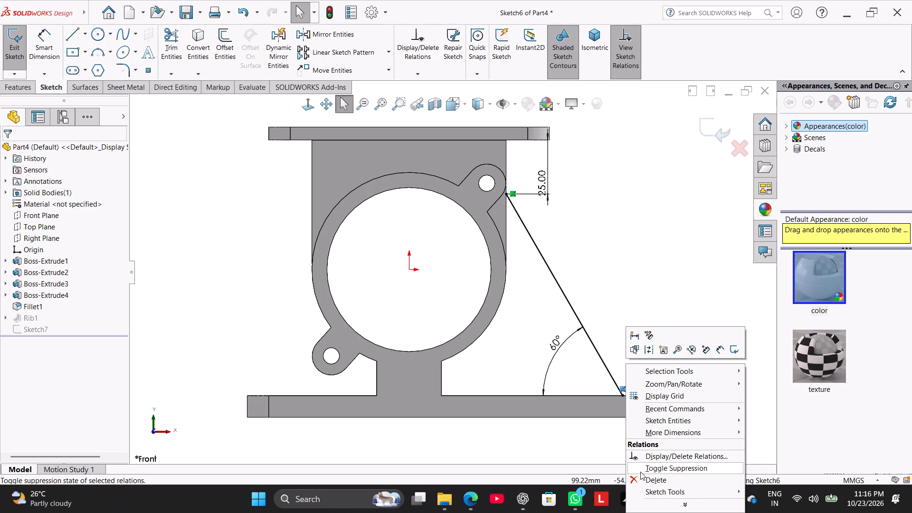
click(640, 472)
right_click(623, 388)
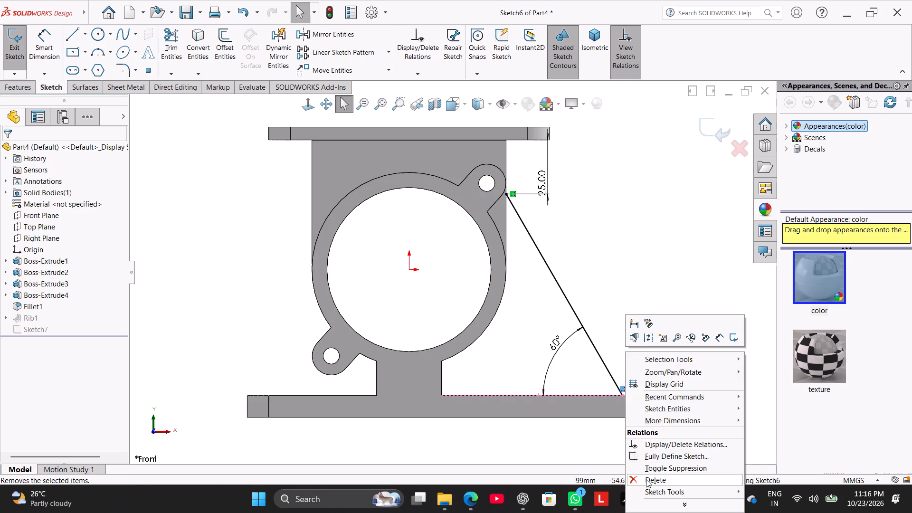
click(647, 479)
Reposition the rib line's lower endpoint onto the base plate's upper edge, keeping the 60-degree angle.
drag(621, 396, 641, 395)
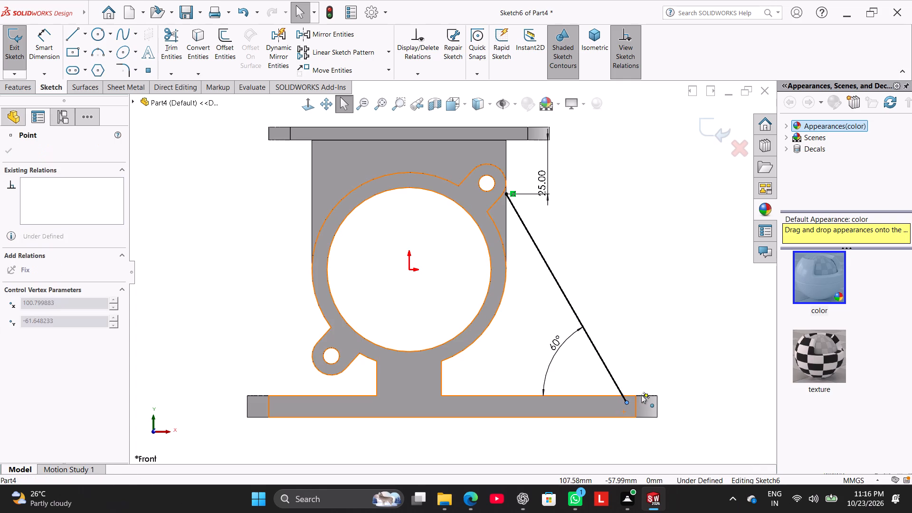
drag(641, 395, 622, 324)
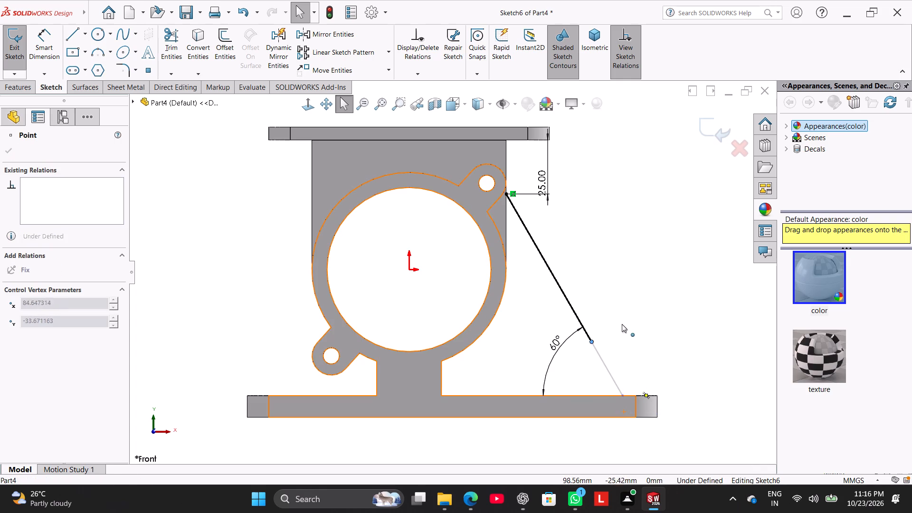
drag(622, 324, 627, 341)
middle_drag(648, 372, 648, 377)
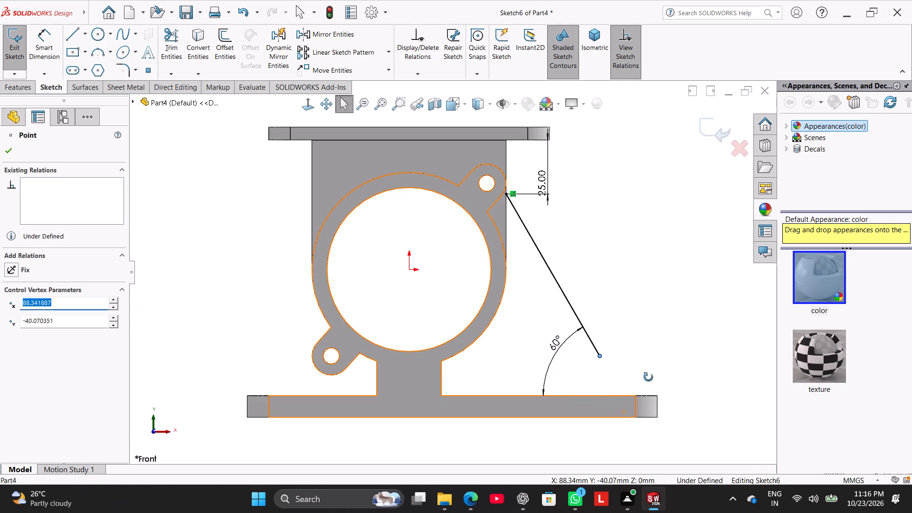
middle_drag(648, 377, 638, 407)
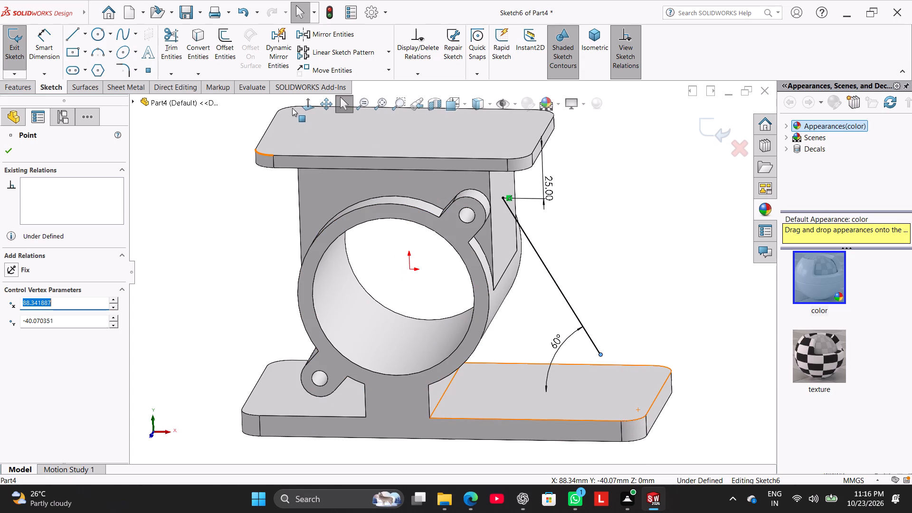
click(306, 103)
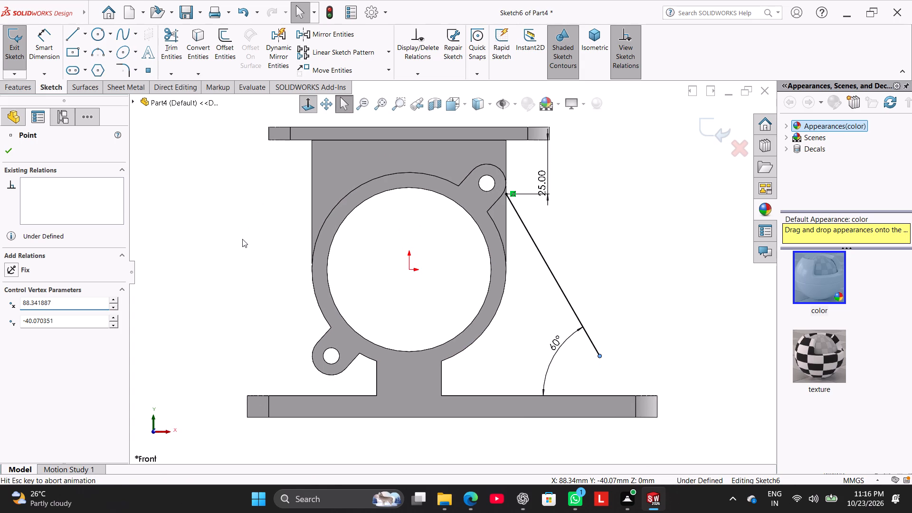
click(240, 242)
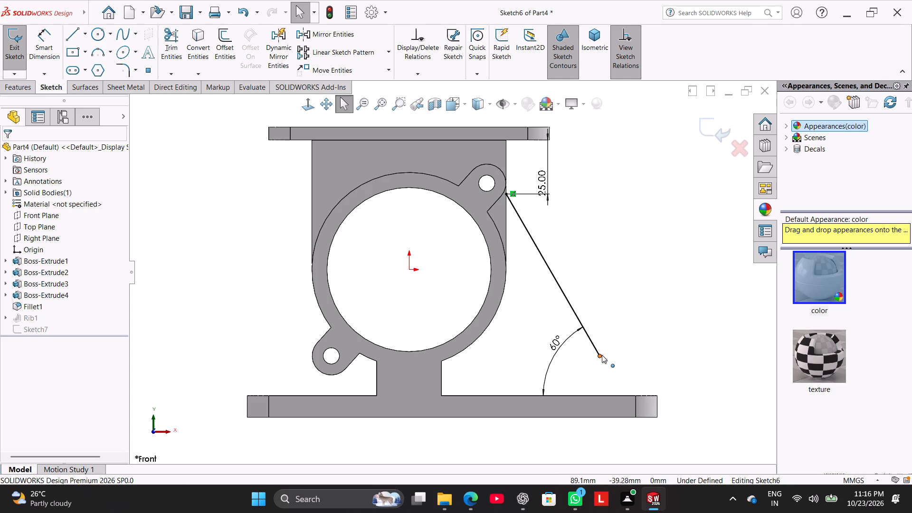
drag(600, 358, 620, 396)
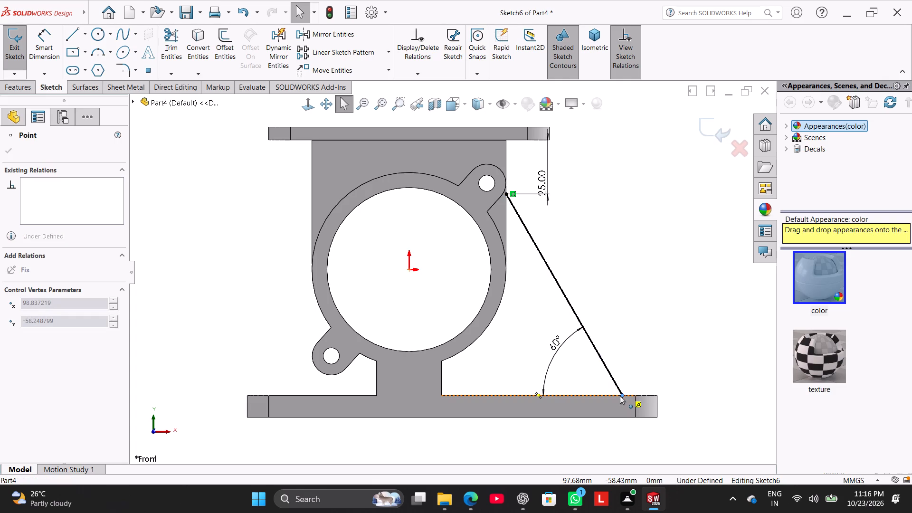
Attach the rib line's lower endpoint to the base plate's upper edge and delete the line's 60-degree angle dimension.
drag(620, 396, 617, 396)
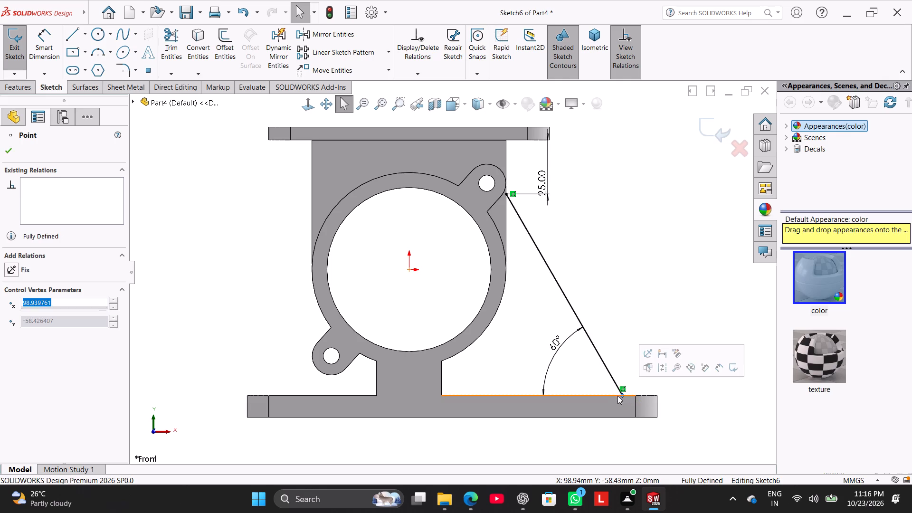
click(616, 311)
right_click(555, 341)
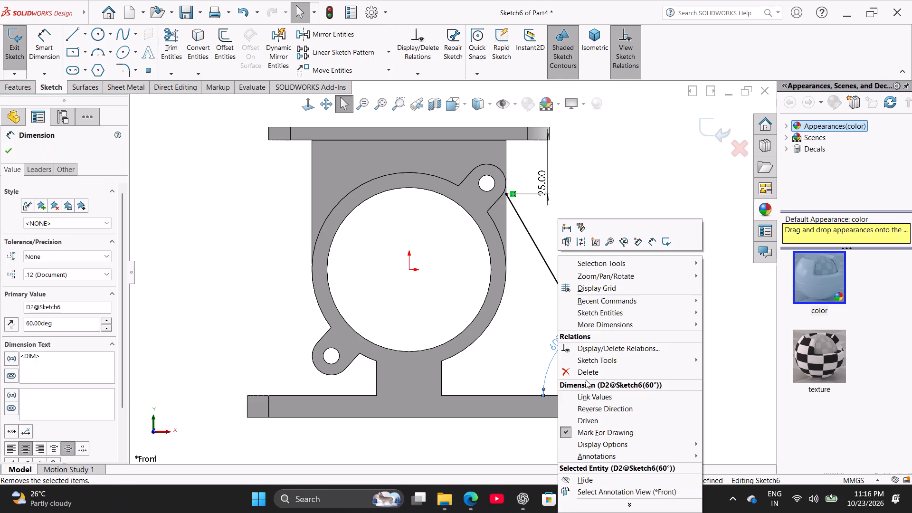
click(586, 376)
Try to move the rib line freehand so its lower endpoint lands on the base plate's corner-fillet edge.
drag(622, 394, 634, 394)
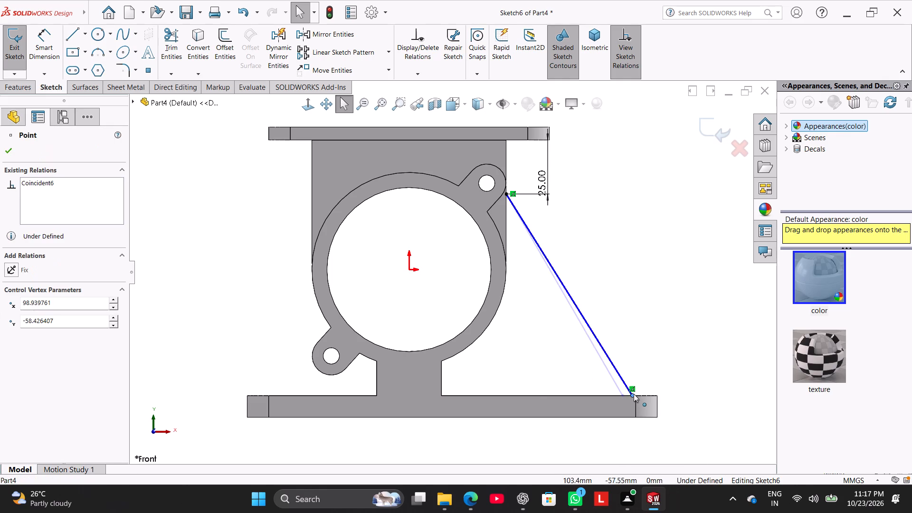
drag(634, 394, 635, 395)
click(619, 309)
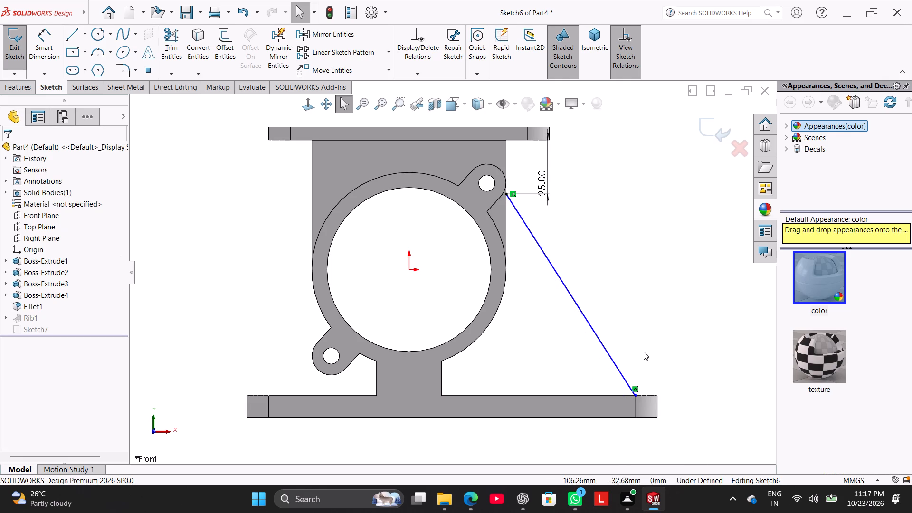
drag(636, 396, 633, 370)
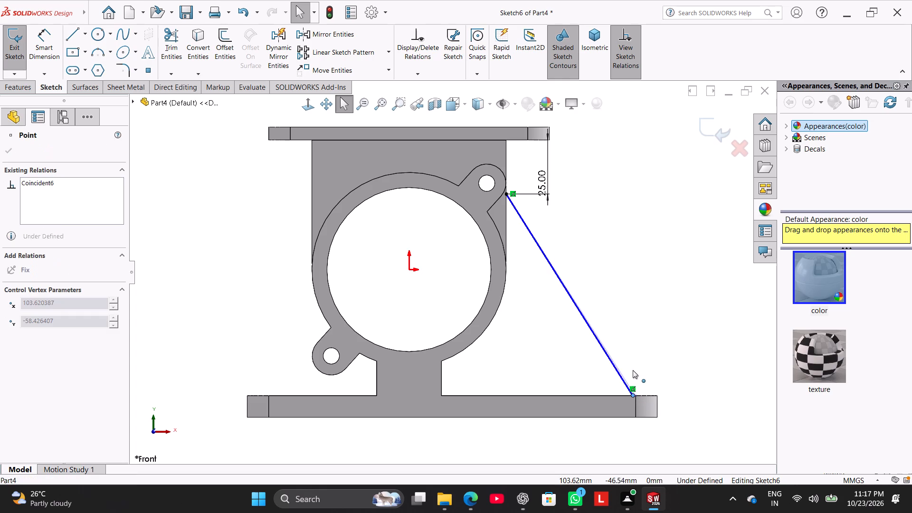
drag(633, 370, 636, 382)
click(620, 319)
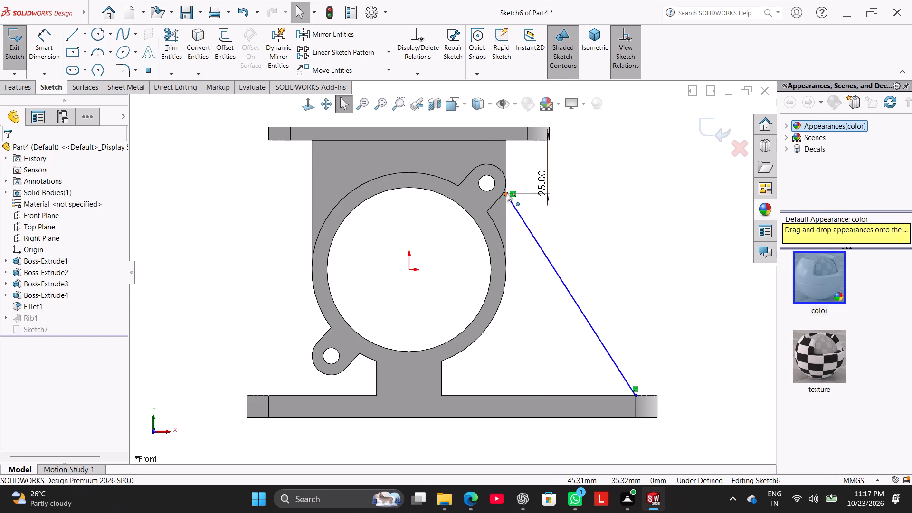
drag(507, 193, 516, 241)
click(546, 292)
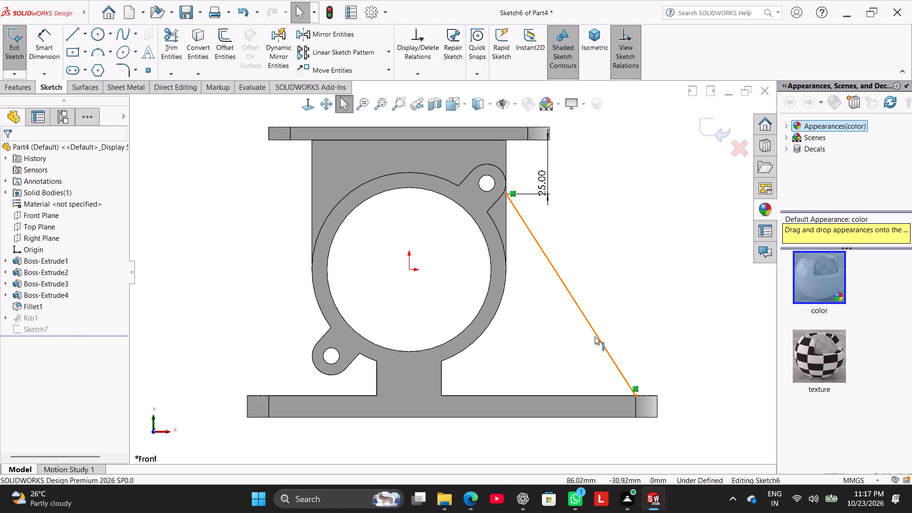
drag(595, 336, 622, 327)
Pull the rib line's lower endpoint clear of the base plate and make it coincident with the plate's vertical corner-fillet edge.
drag(636, 394, 698, 388)
click(641, 378)
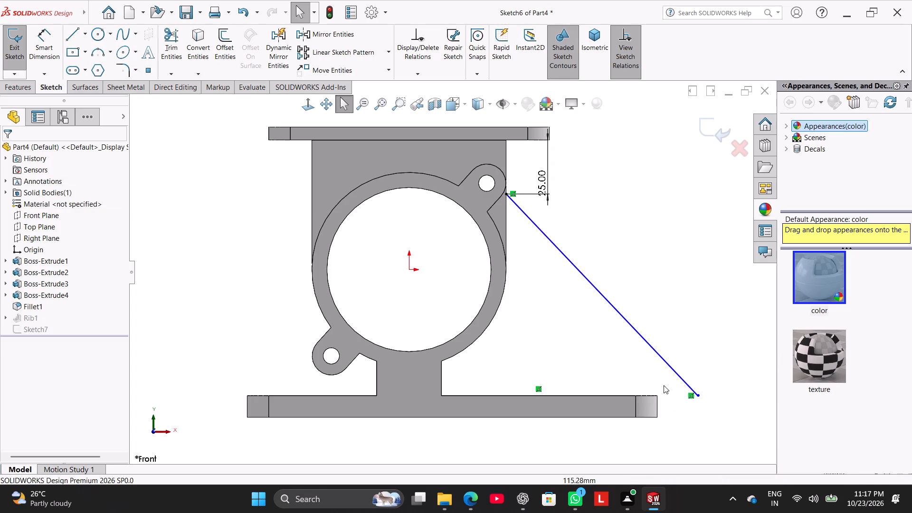
ctrl+click(700, 395)
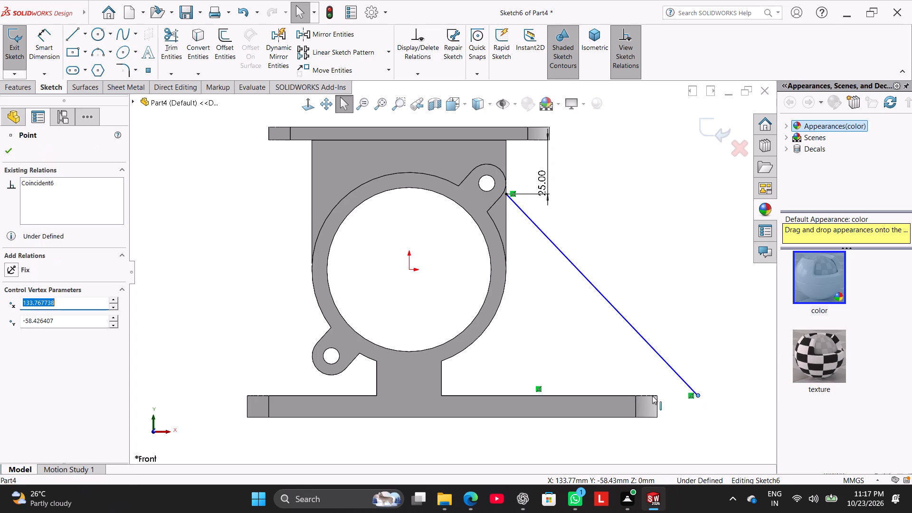
ctrl+click(635, 406)
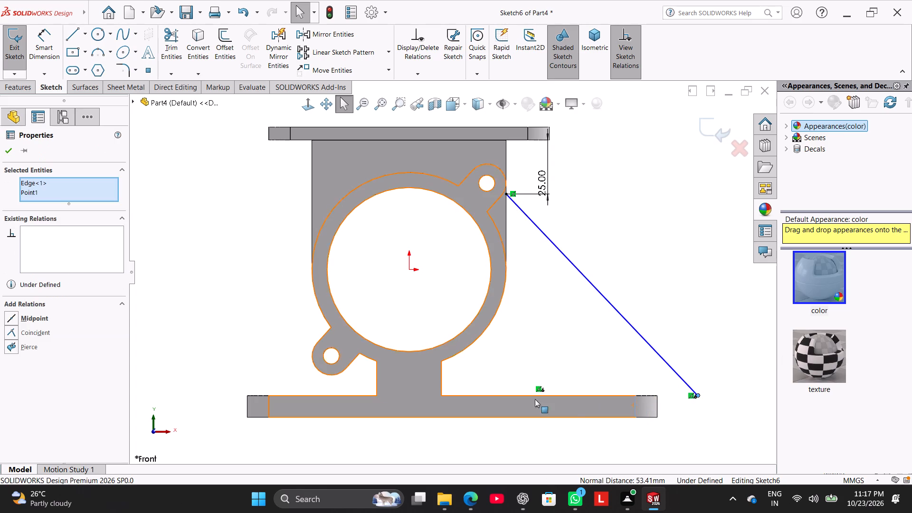
click(42, 333)
click(160, 312)
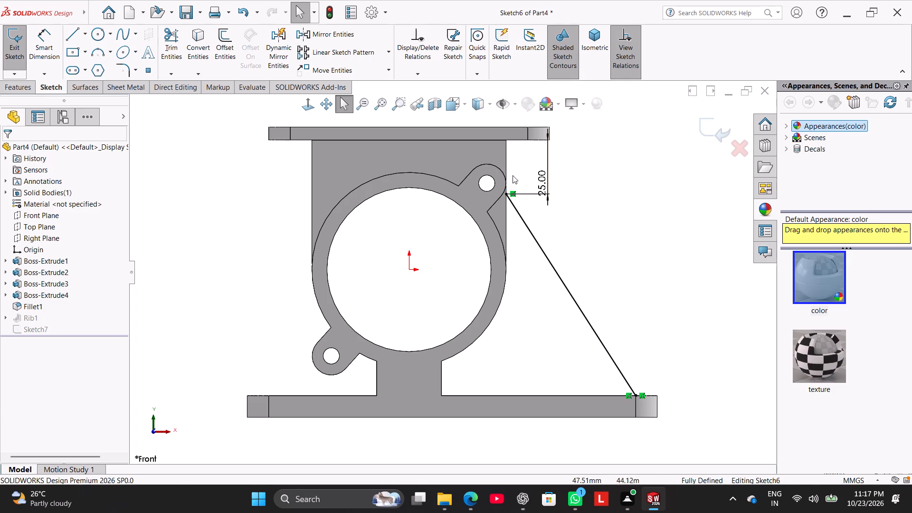
Delete the 25 mm vertical dimension between the top plate and the rib line's upper endpoint.
right_click(545, 174)
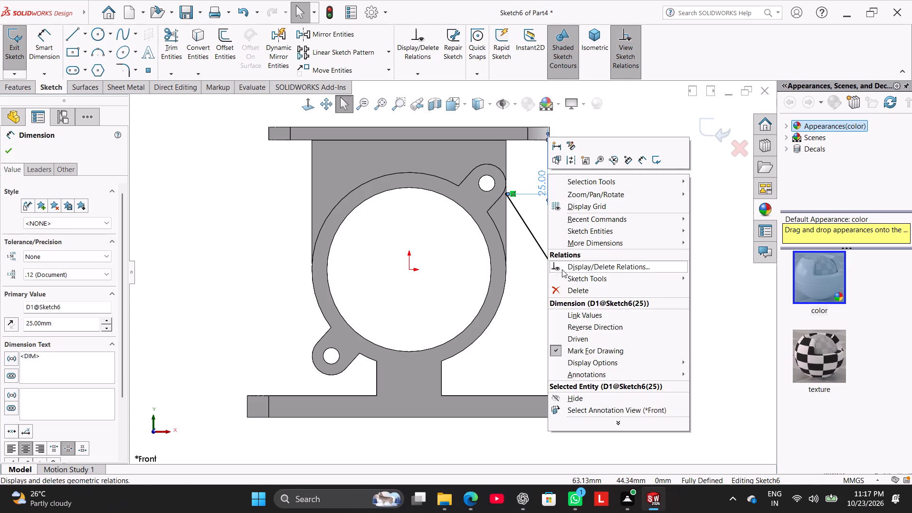
click(556, 286)
Dimension the angle between the base plate's upper edge and the rib line to 60 degrees and close the sketch.
click(53, 42)
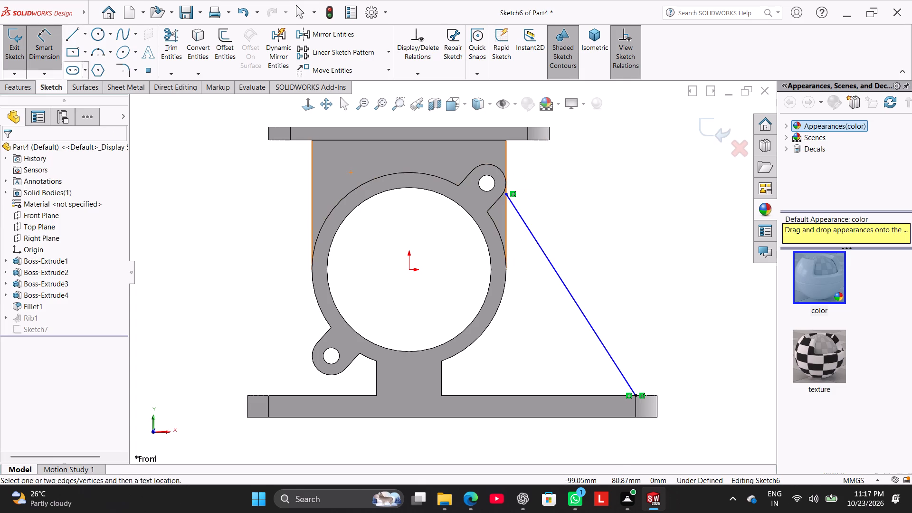
click(524, 395)
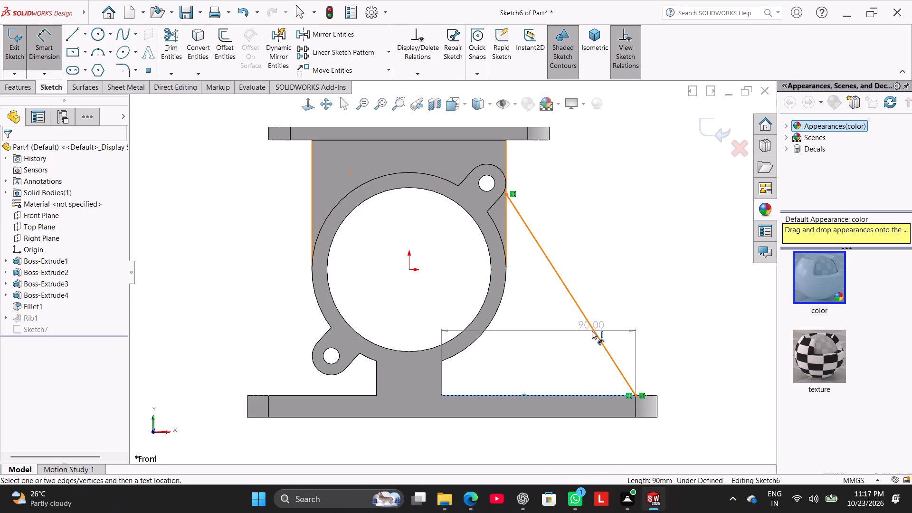
click(592, 331)
click(557, 351)
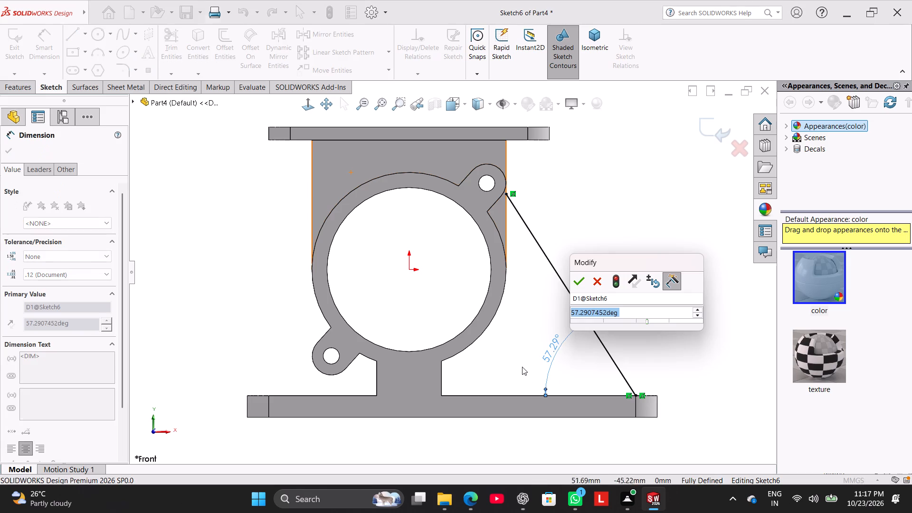
key(6)
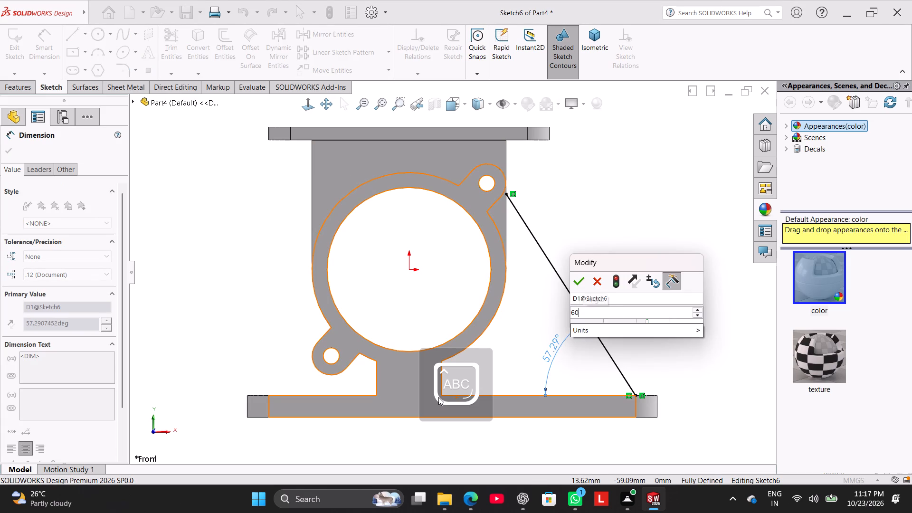
key(Return)
click(649, 230)
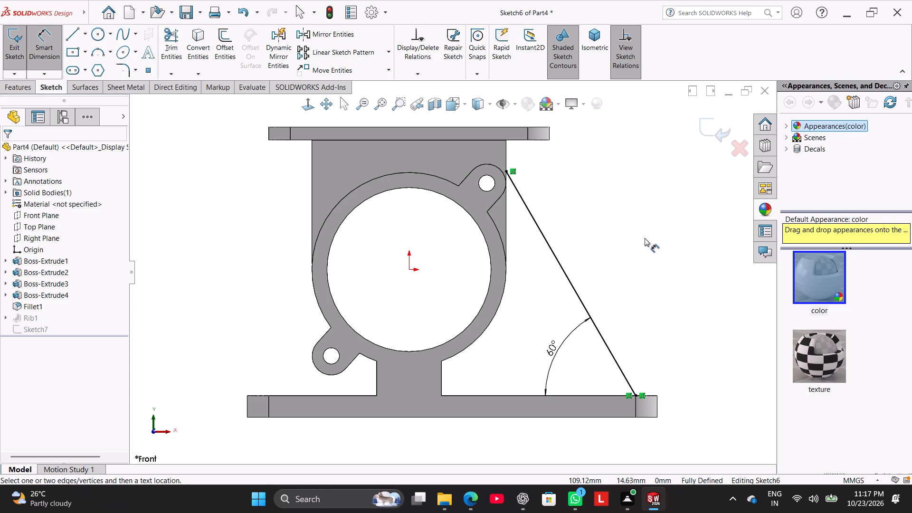
right_click(604, 218)
click(619, 248)
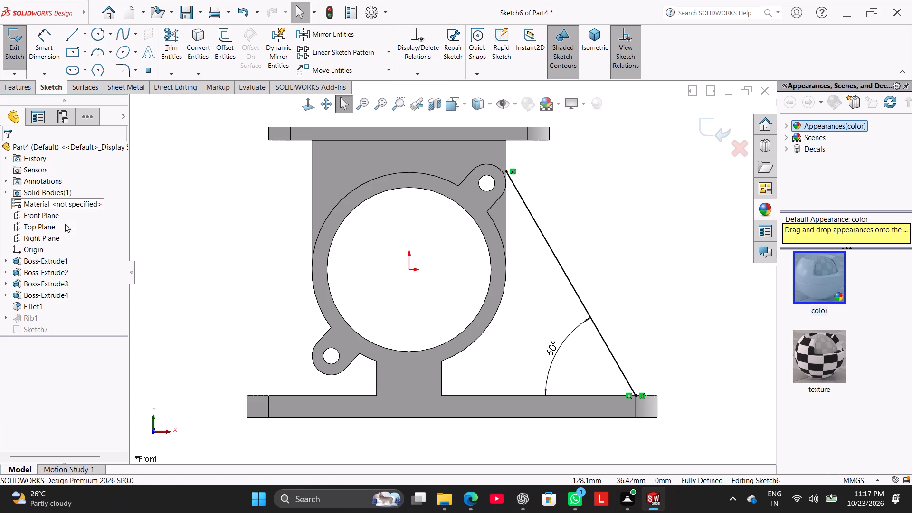
right_click(39, 294)
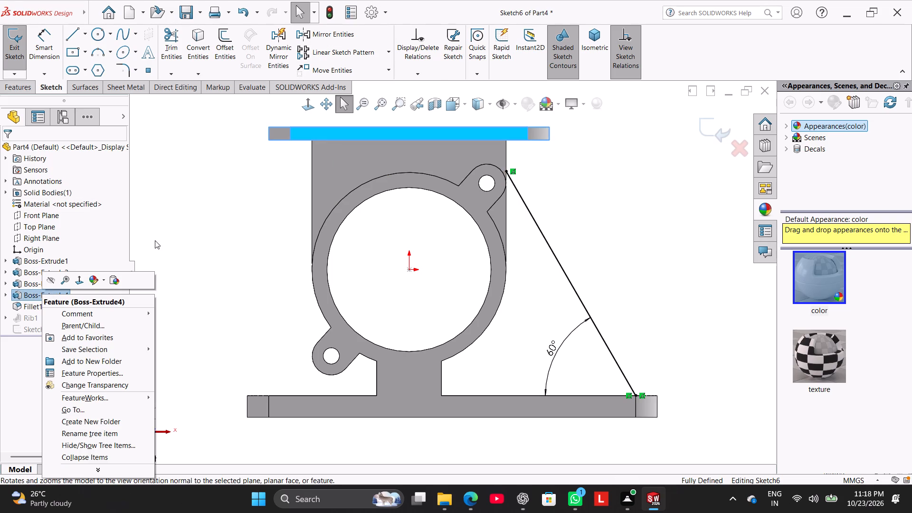
click(183, 220)
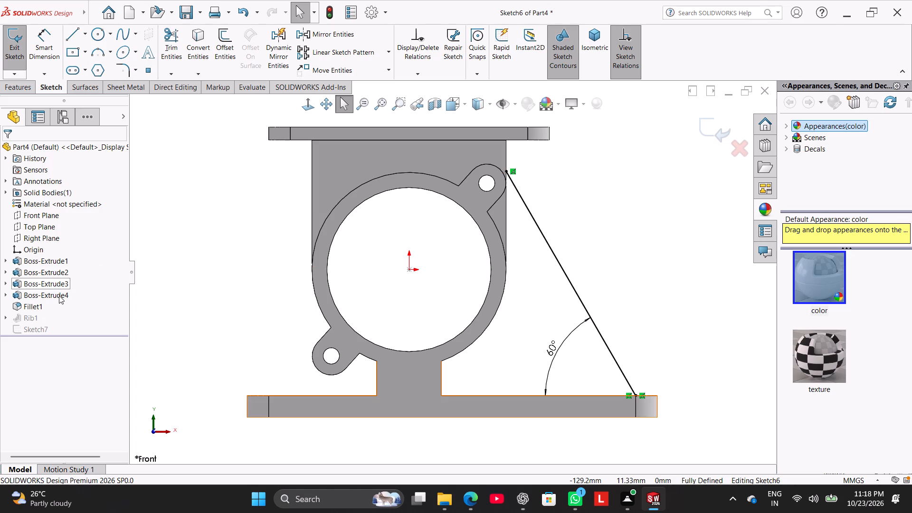
right_click(62, 282)
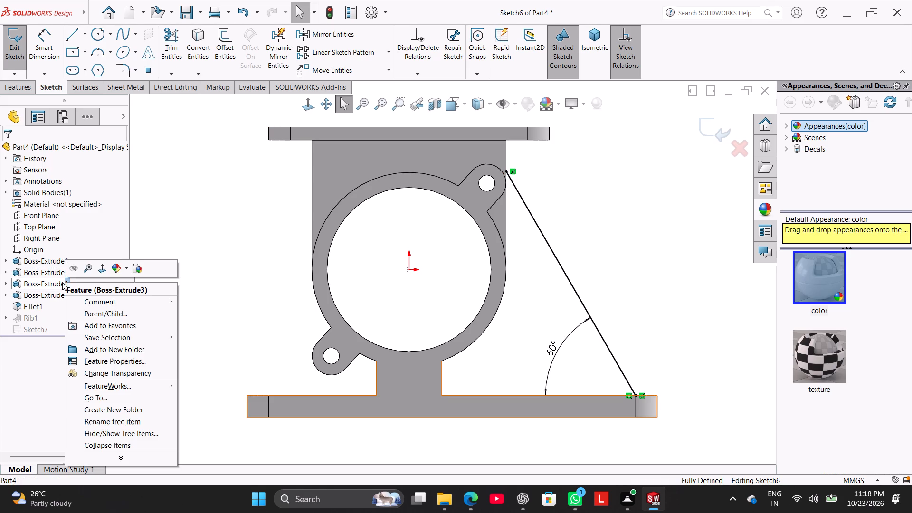
click(15, 45)
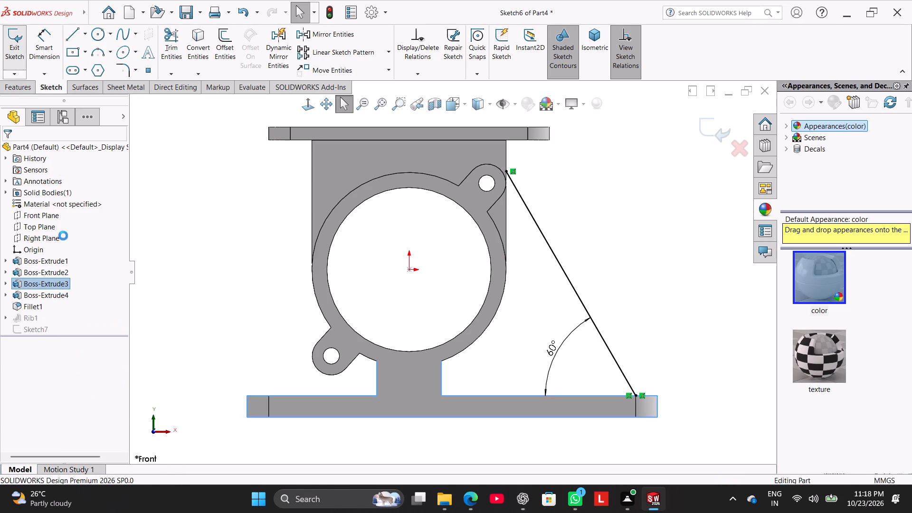
Open the Boss-Extrude3 sketch and delete the 16 mm dimension on the neck's vertical side.
right_click(51, 285)
click(76, 256)
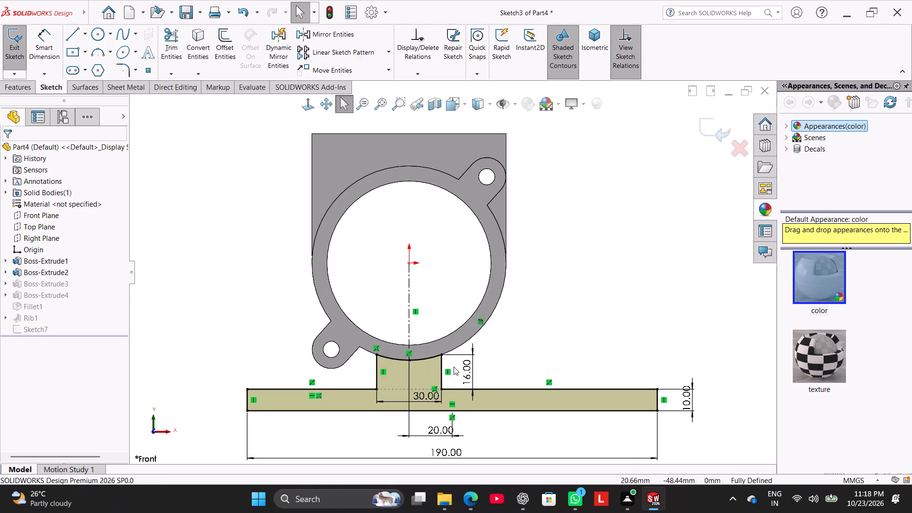
right_click(462, 366)
click(484, 370)
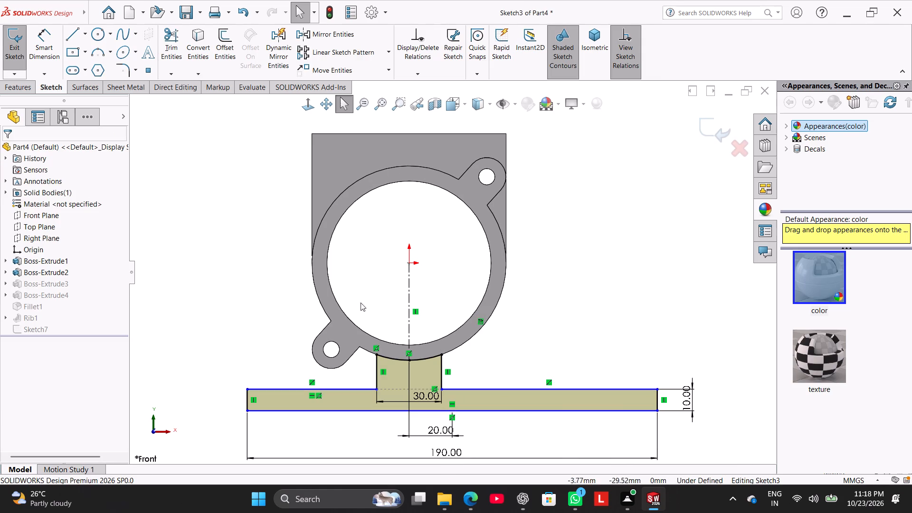
Dimension the vertical distance from the origin to the base plate's upper edge to 60 mm and close the sketch.
click(46, 47)
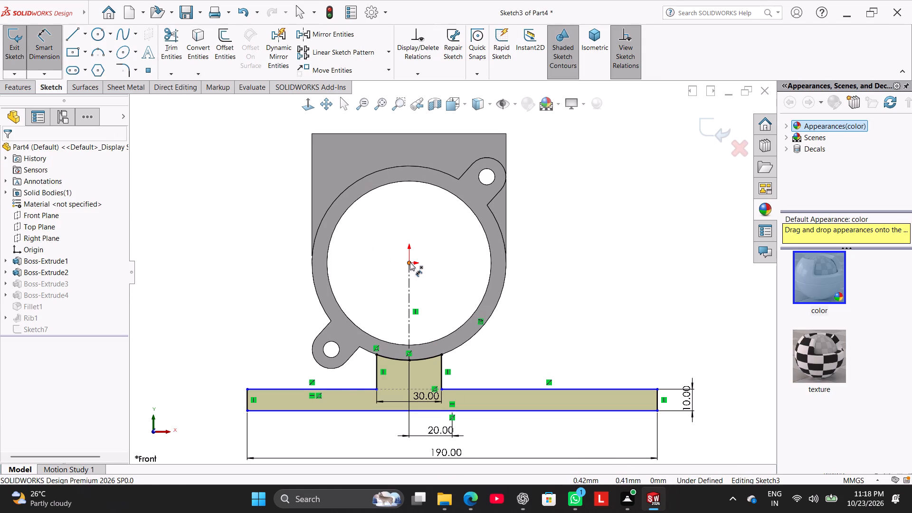
click(410, 262)
click(349, 388)
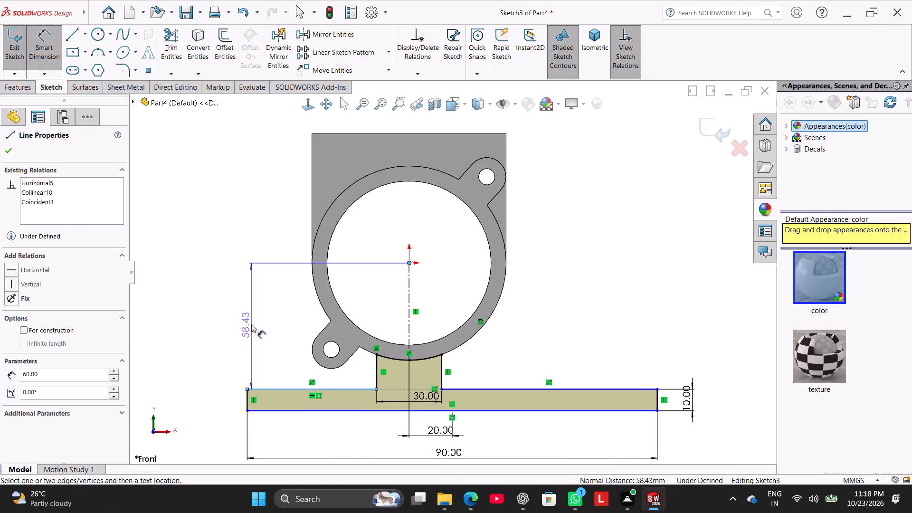
click(251, 324)
text(60)
key(Return)
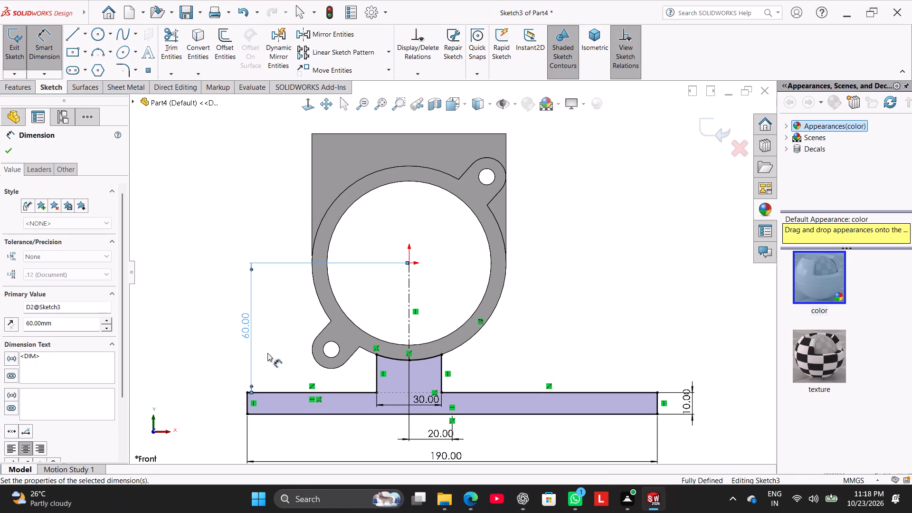
right_click(222, 231)
click(248, 259)
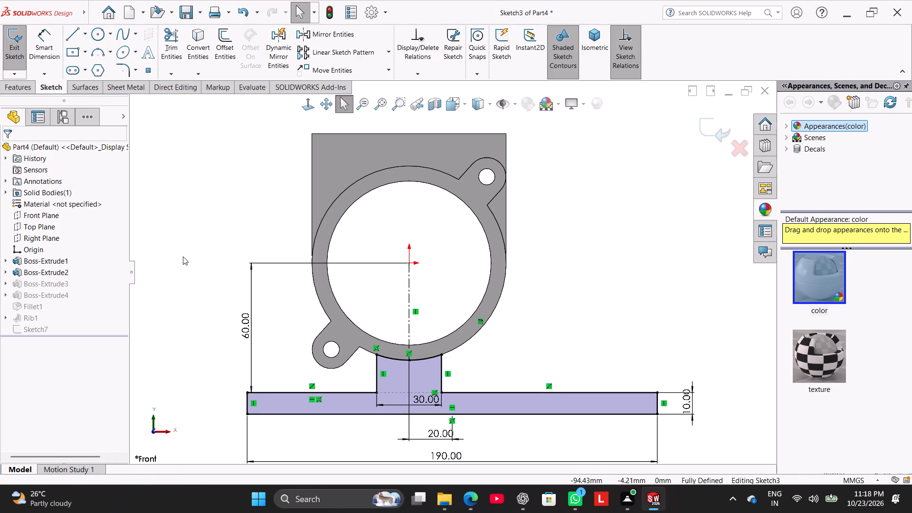
click(12, 44)
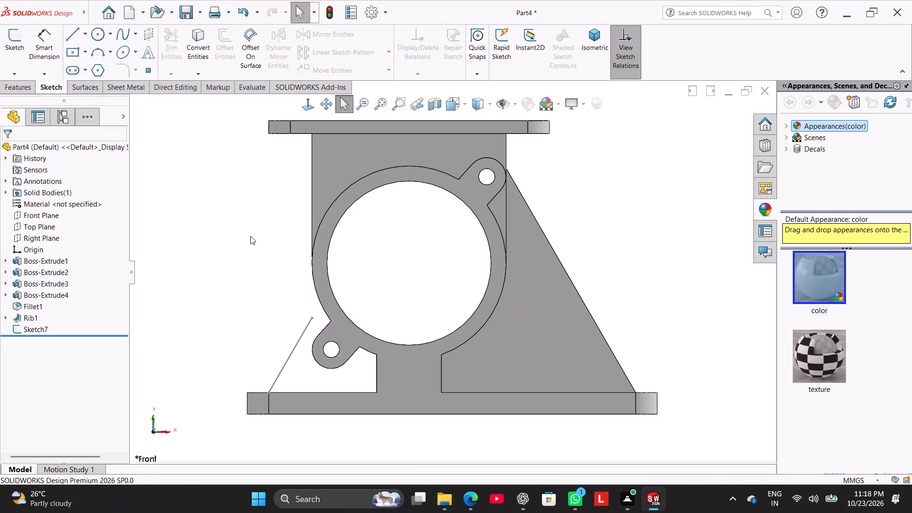
Open Sketch7 for editing and delete the 60-degree angle dimension of the second rib line.
middle_drag(224, 273, 226, 287)
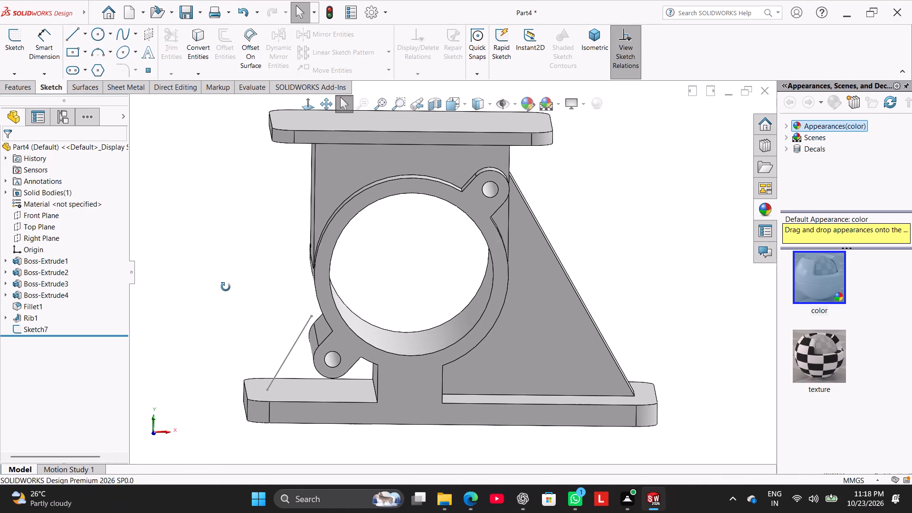
middle_drag(226, 287, 233, 296)
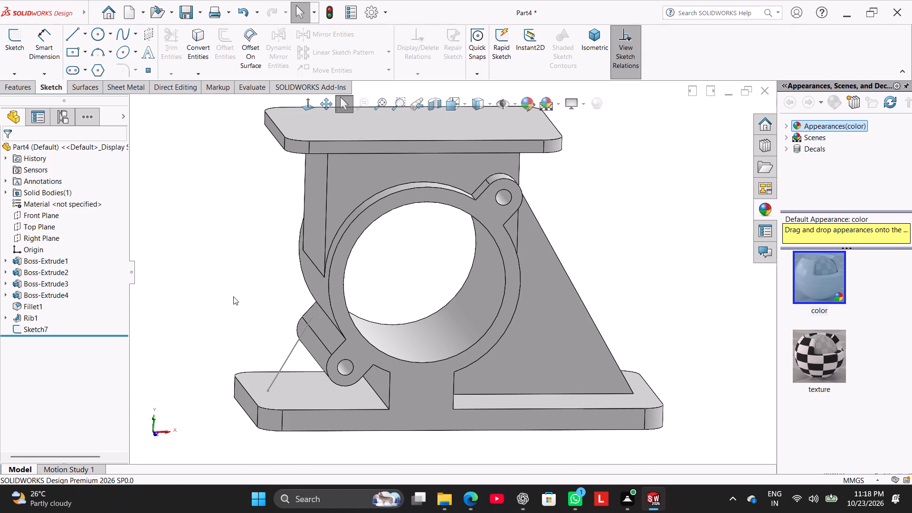
middle_drag(233, 296, 233, 296)
click(43, 329)
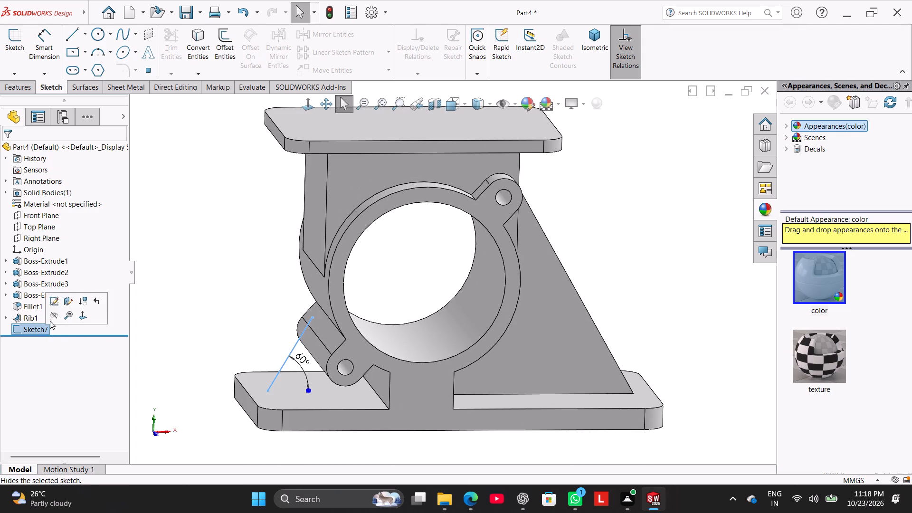
click(58, 299)
click(157, 224)
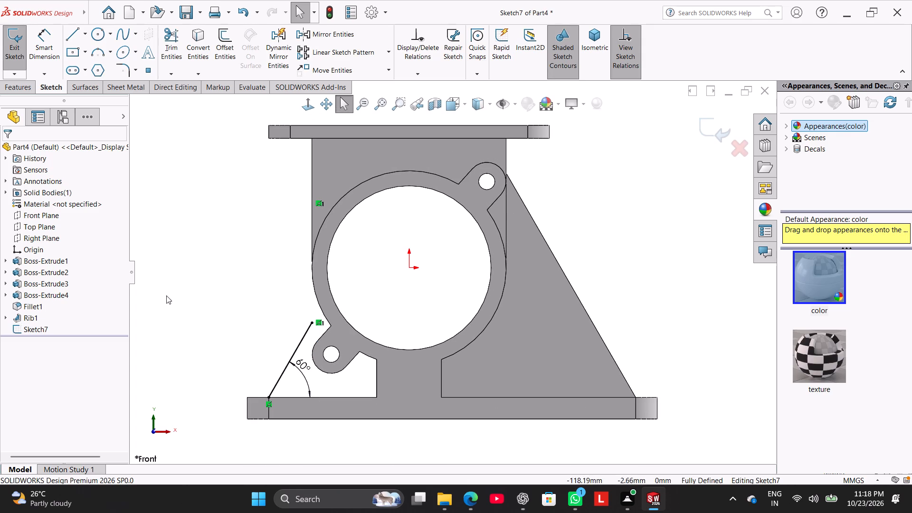
right_click(296, 361)
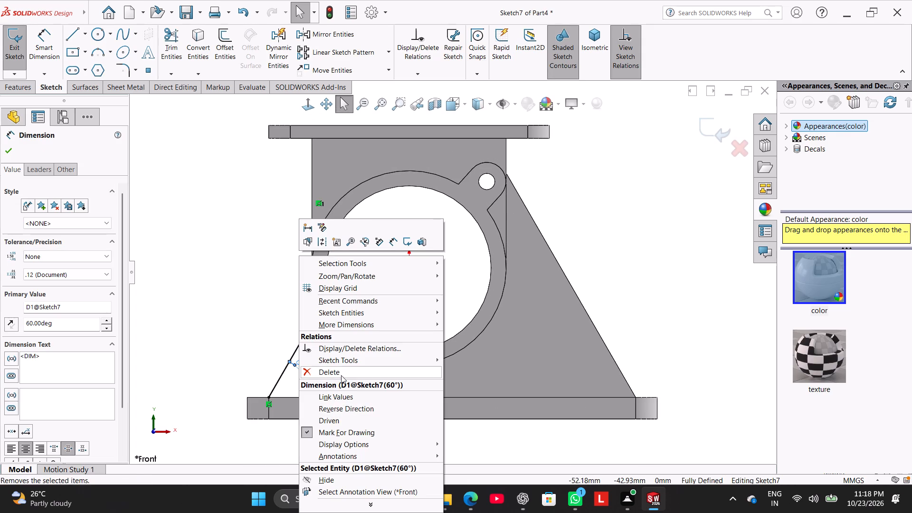
click(341, 373)
Move the rib line's upper endpoint up the neck's side and dimension it 30 mm below the top plate's lower edge.
drag(313, 324, 302, 184)
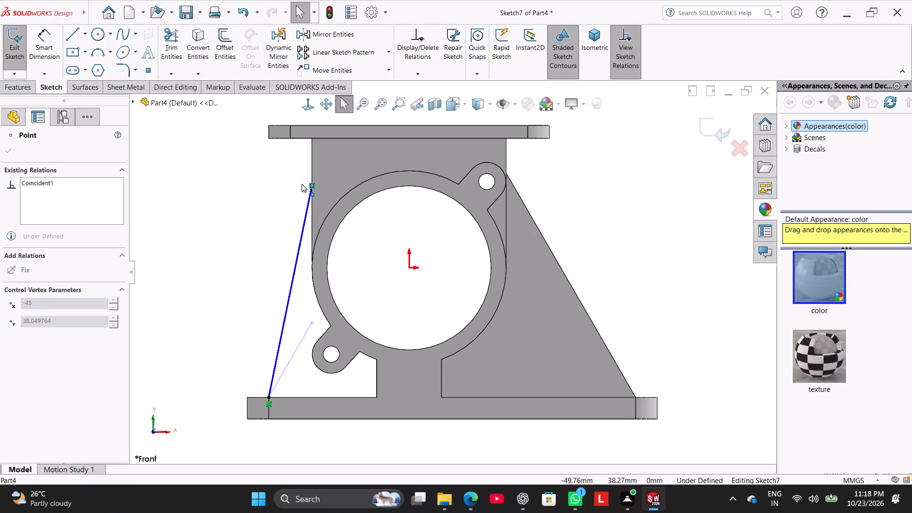
drag(302, 184, 302, 178)
click(248, 217)
click(45, 51)
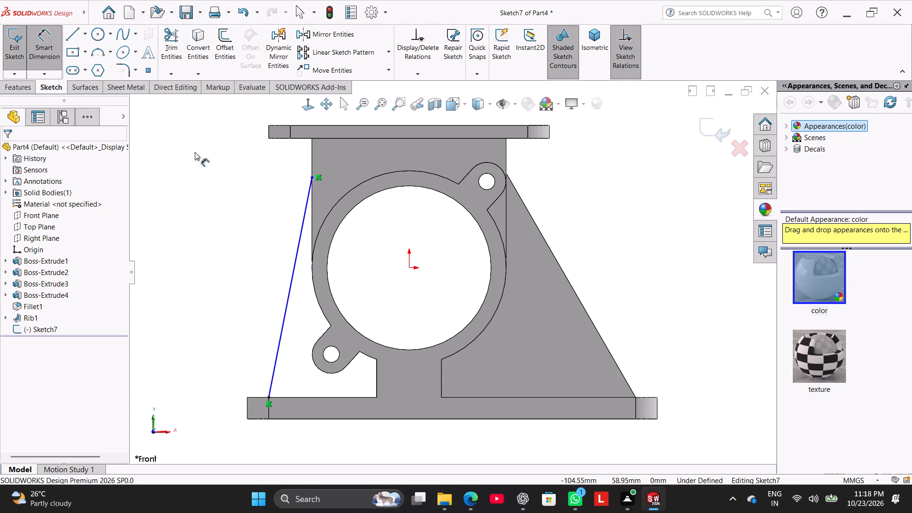
click(304, 139)
click(313, 176)
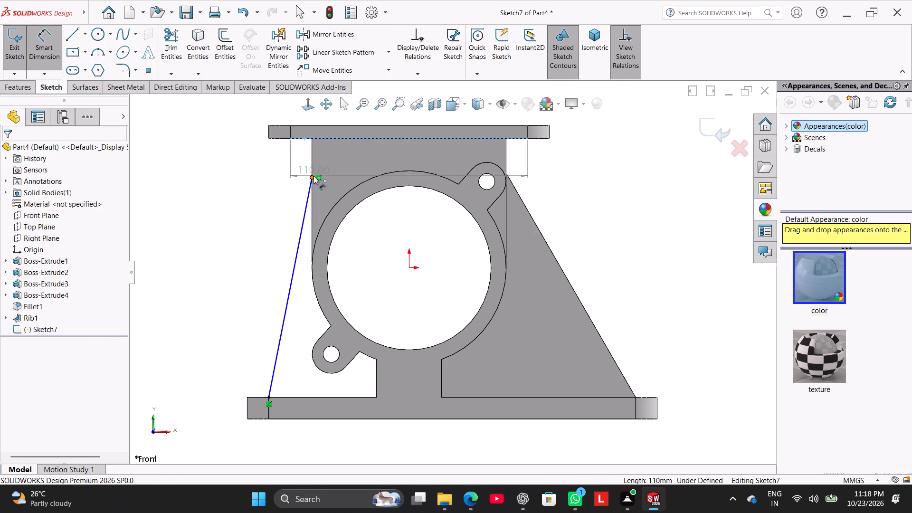
click(283, 181)
text(30)
key(Return)
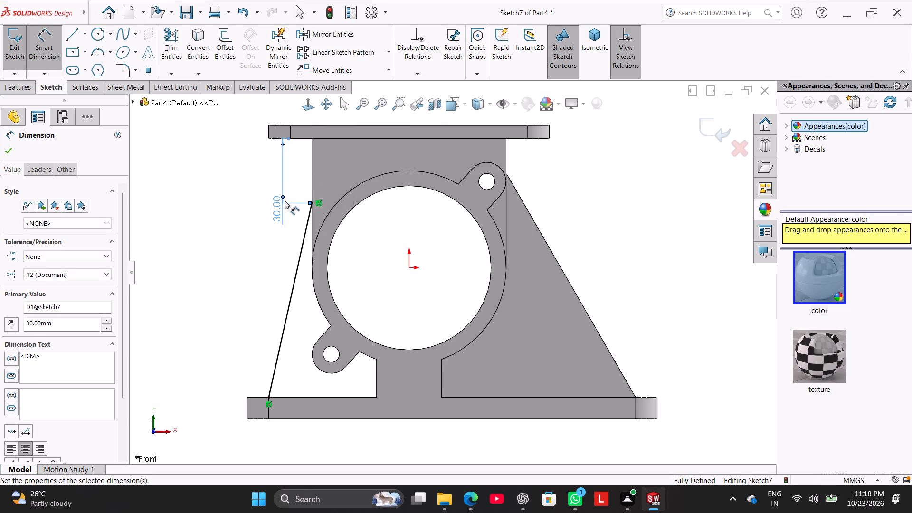
click(236, 247)
right_click(211, 221)
click(227, 252)
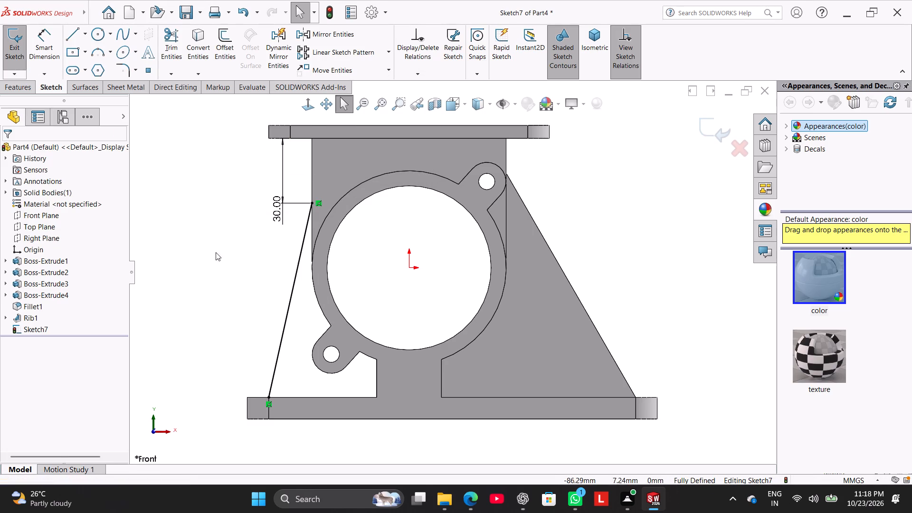
Create a 20 mm thick rib from the Sketch7 line, thickened equally to both sides.
click(23, 91)
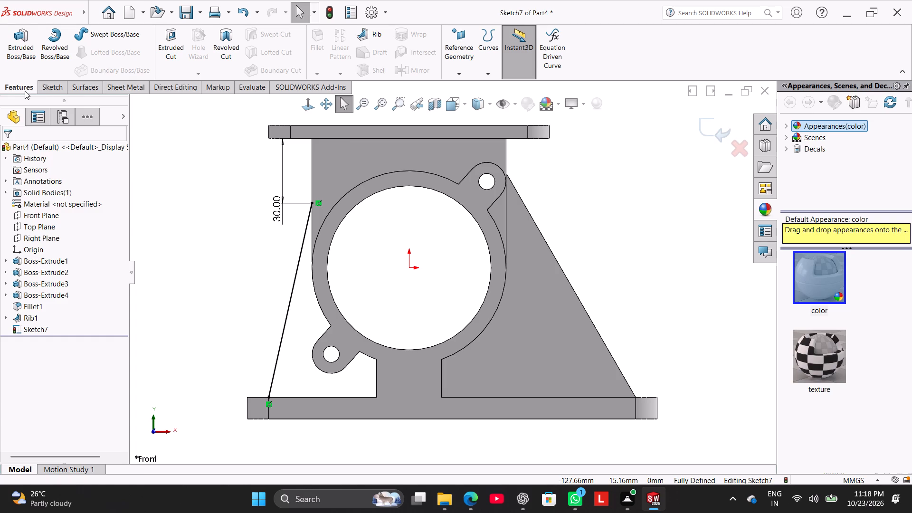
click(366, 35)
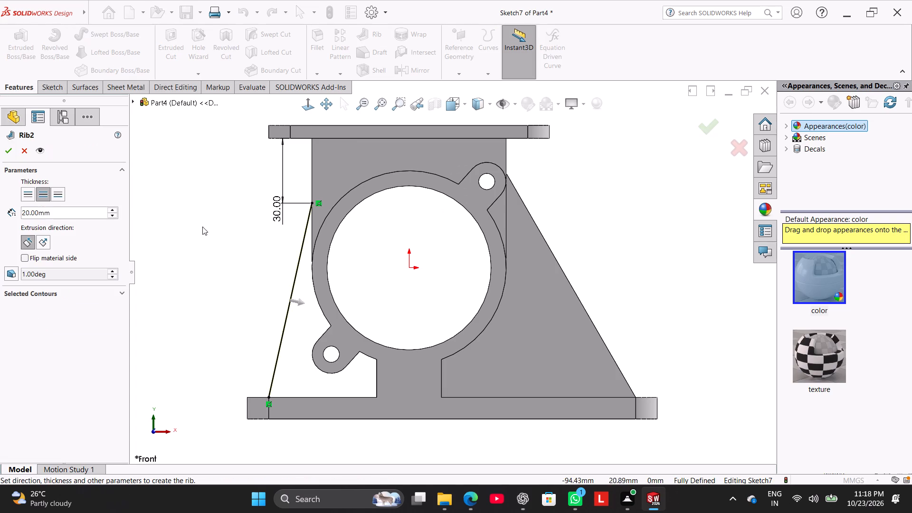
middle_drag(216, 237, 241, 288)
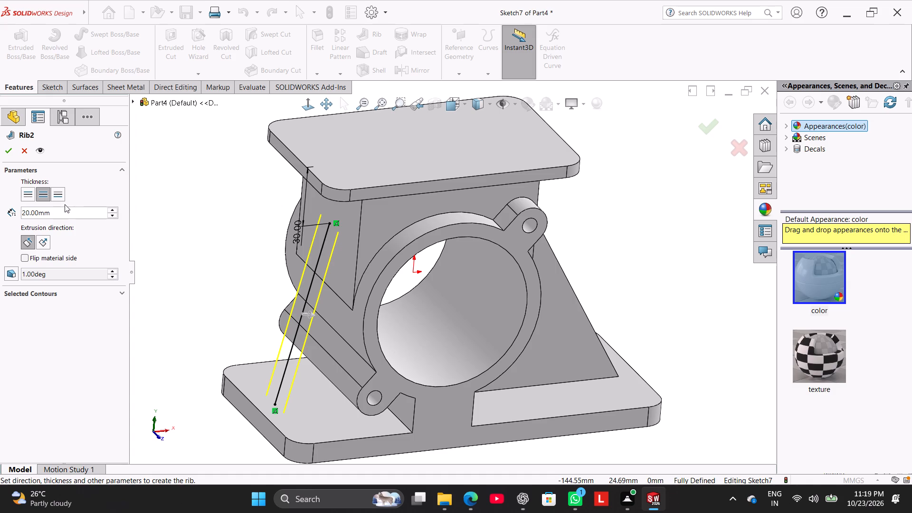
click(11, 153)
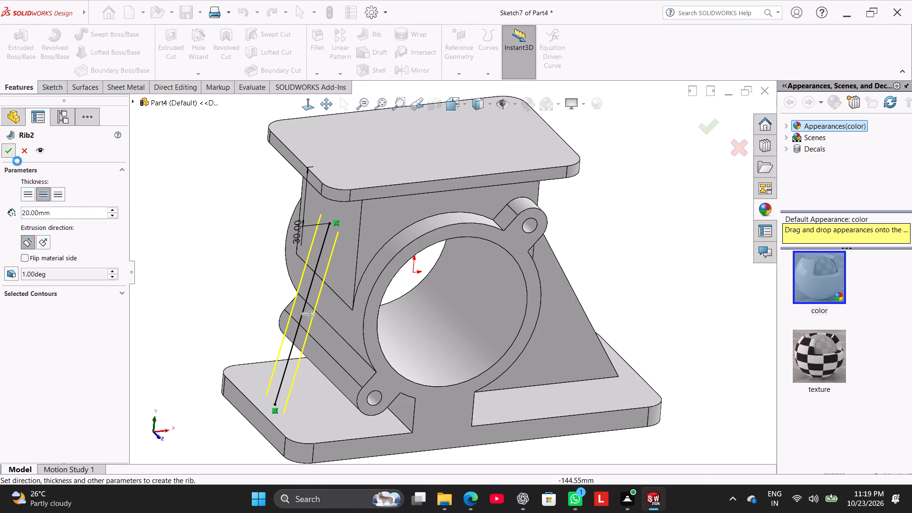
click(151, 209)
Start a sketch on the top plate's upper face and draw an origin-centred rectangle about 85 by 50 mm.
middle_drag(190, 227, 163, 152)
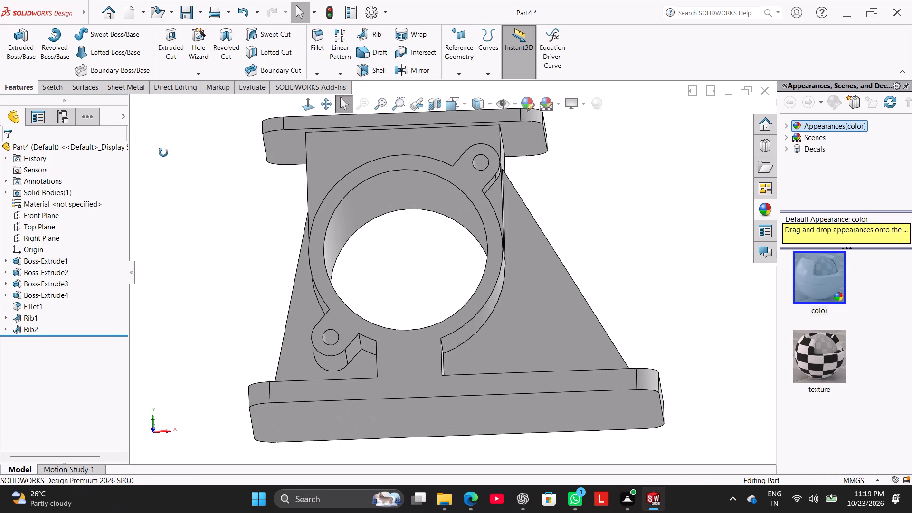
middle_drag(163, 152, 180, 203)
middle_drag(184, 253, 199, 256)
right_drag(207, 265, 265, 221)
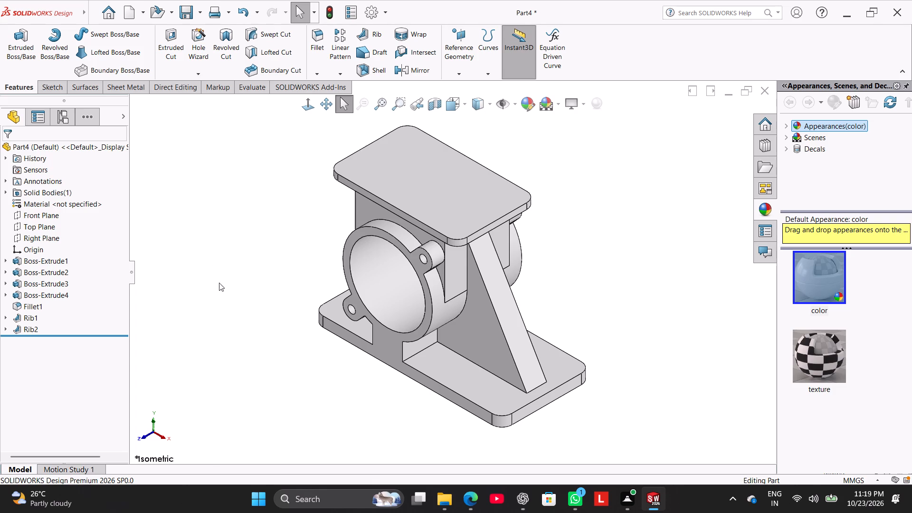
middle_drag(222, 283, 219, 274)
right_click(445, 168)
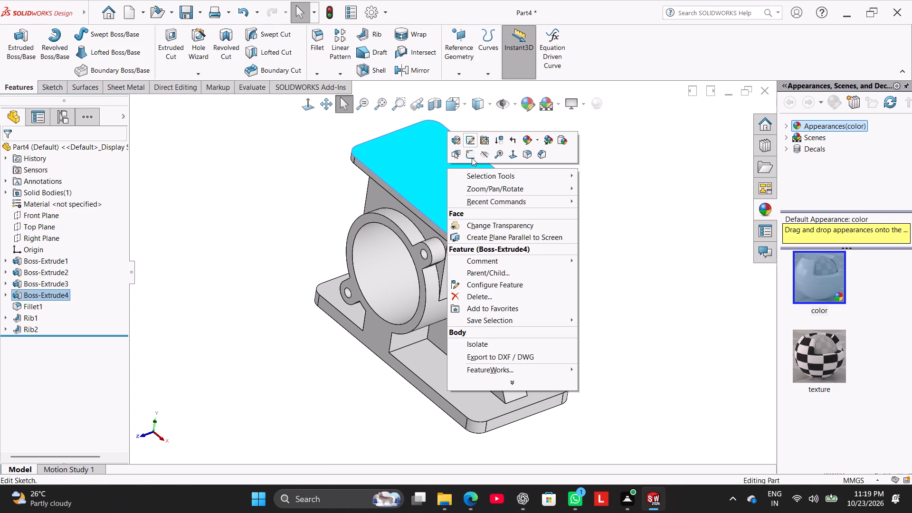
click(472, 158)
click(252, 152)
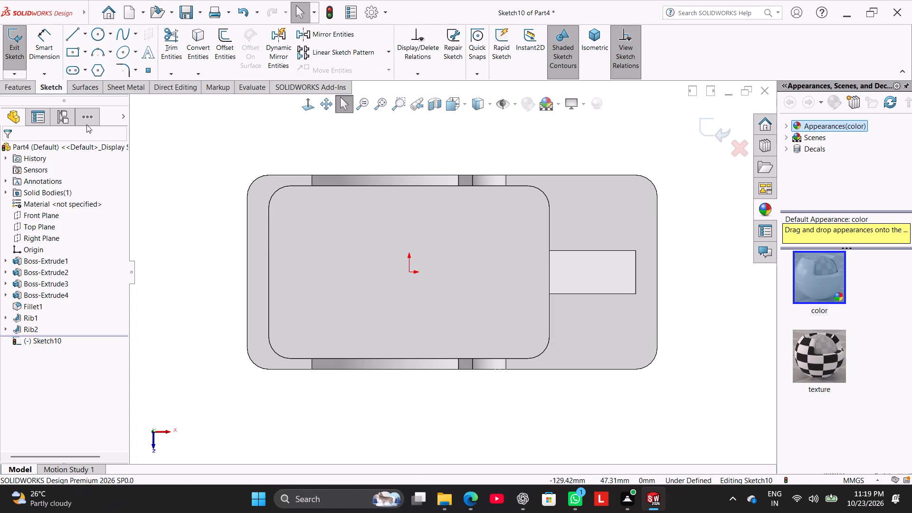
click(73, 50)
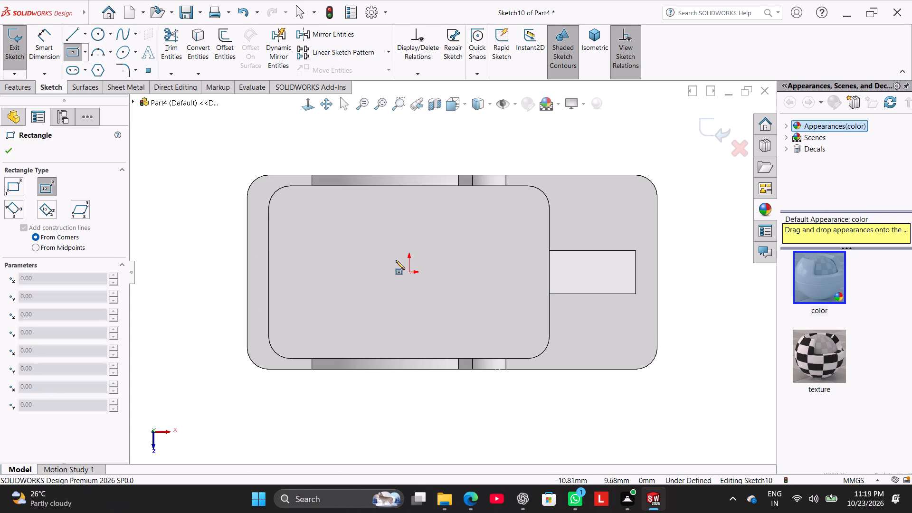
click(412, 272)
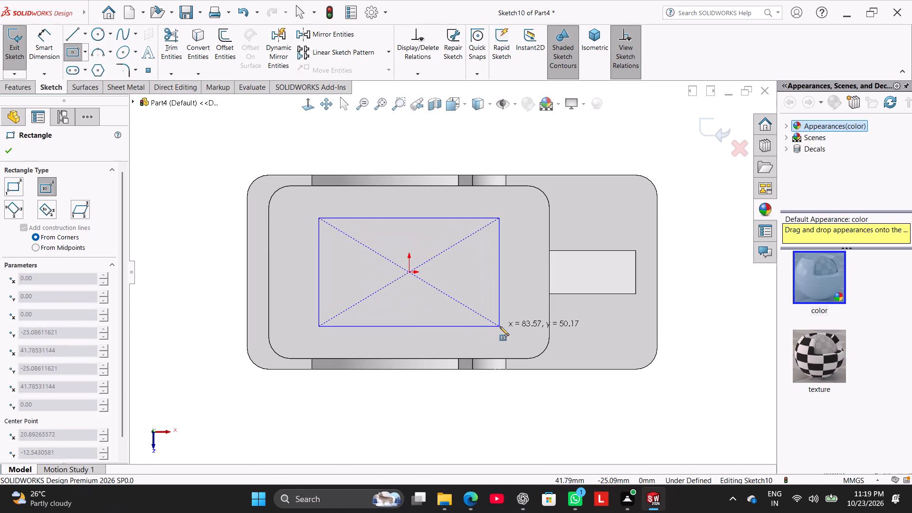
click(501, 326)
Dimension the rectangle on the top plate to 40 mm on its short side and 70 mm on its long side.
click(40, 51)
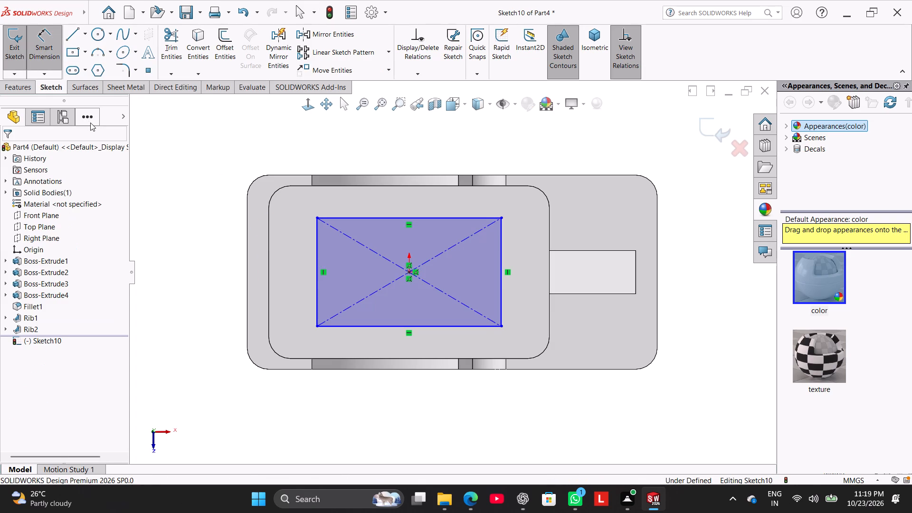
click(317, 266)
click(230, 269)
text(40)
key(Return)
click(381, 227)
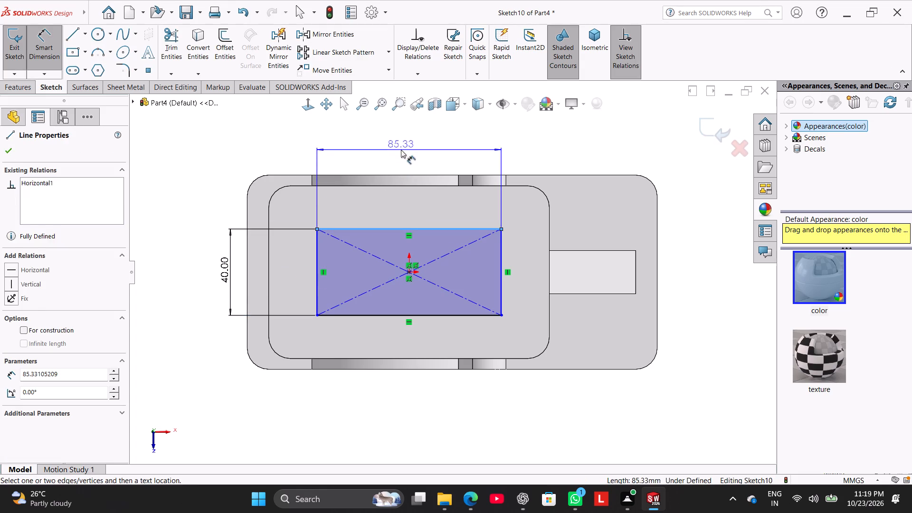
click(401, 150)
key(7)
key(0)
key(Return)
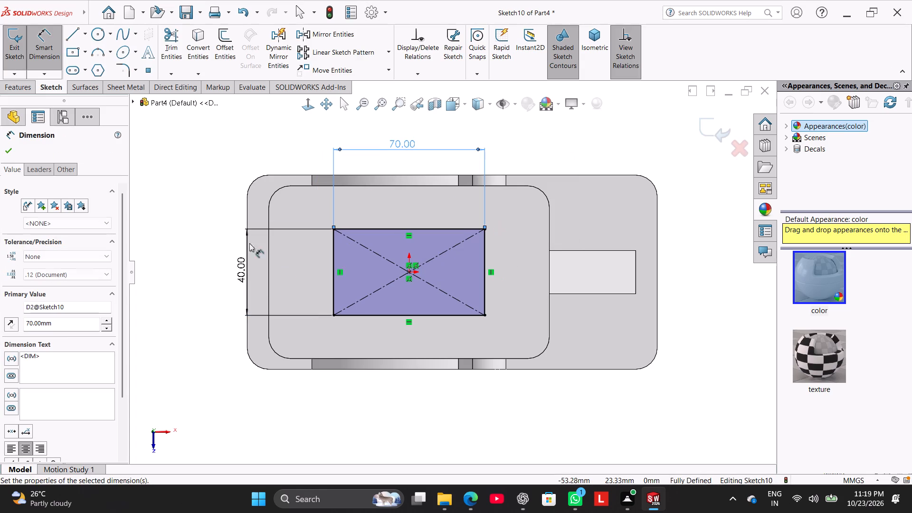
right_click(202, 129)
click(219, 160)
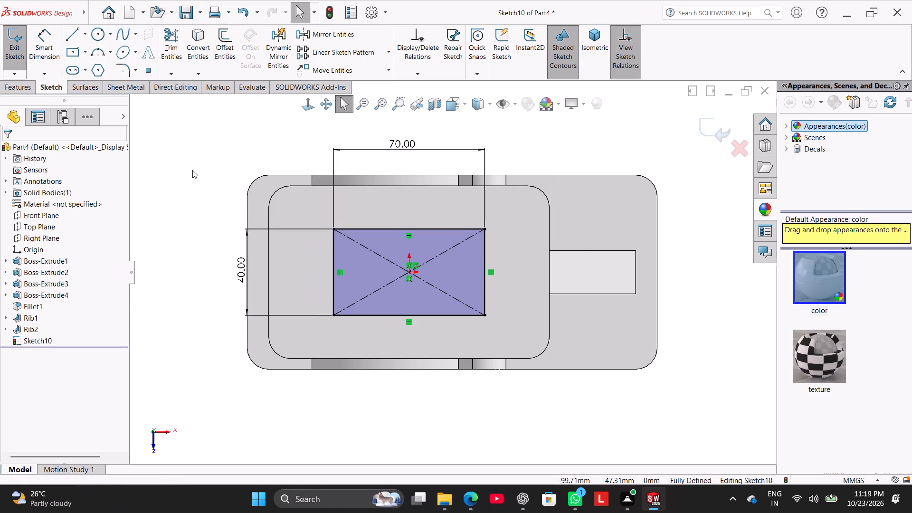
Cut the 70 by 40 mm rectangle down through the top plate and neck with the Up To Next end condition.
click(22, 88)
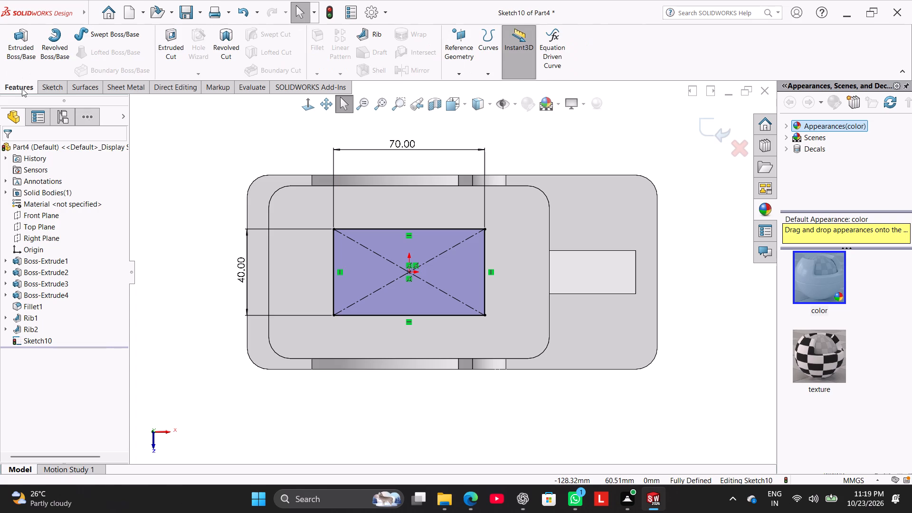
click(167, 52)
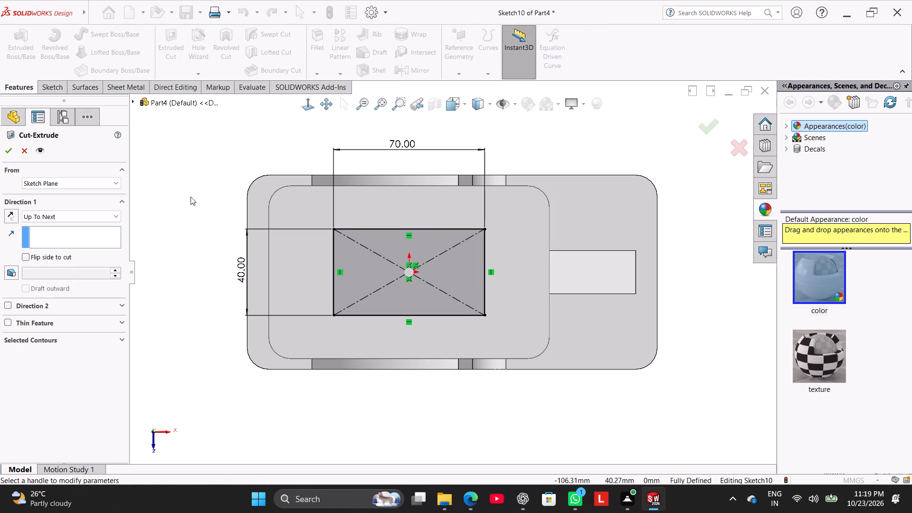
middle_drag(201, 216, 206, 104)
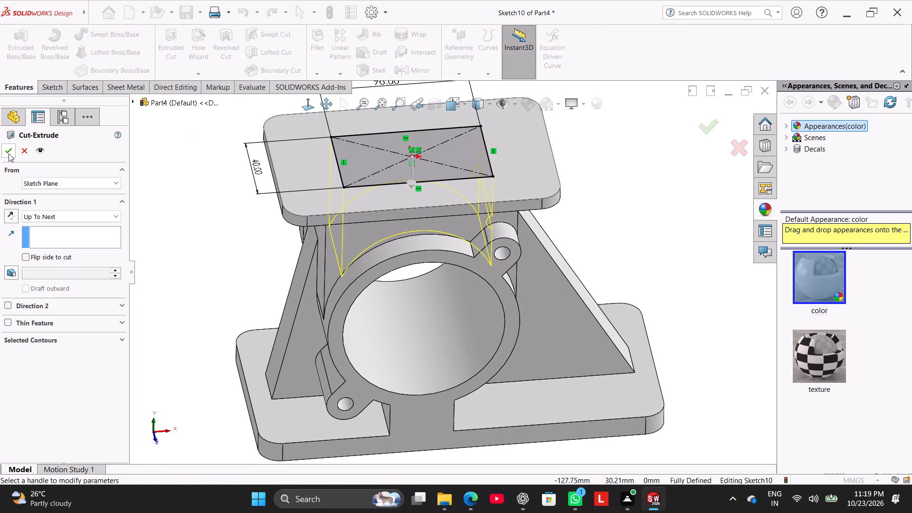
click(9, 153)
click(147, 185)
Fillet the four inner corner edges of the rectangular opening with a 5 mm radius.
middle_drag(161, 167, 134, 71)
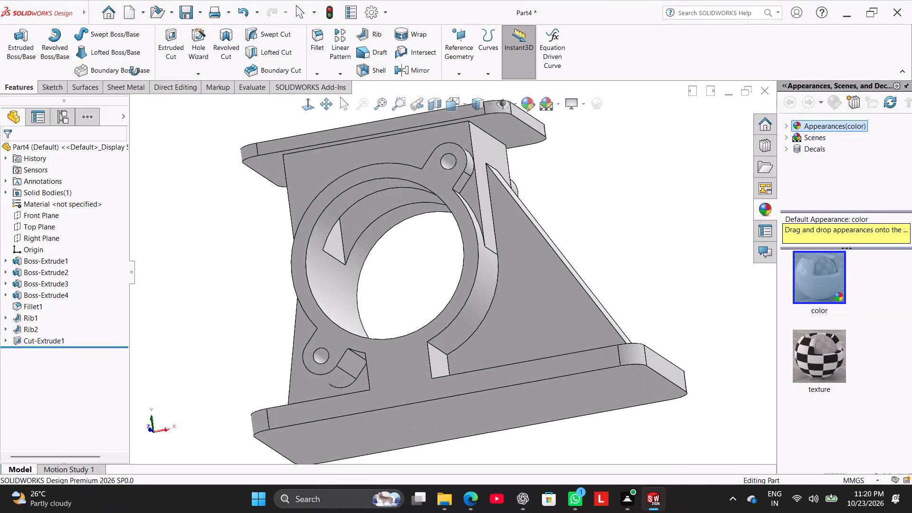
middle_drag(134, 71, 151, 241)
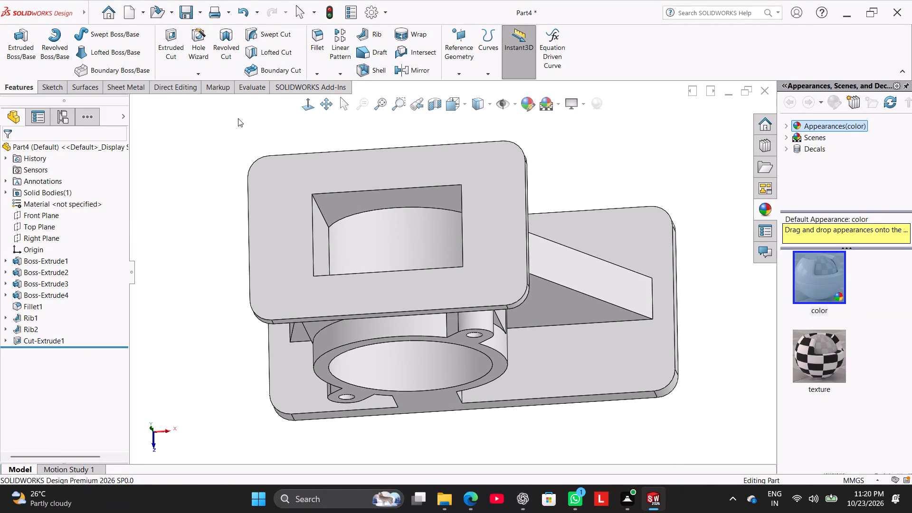
middle_drag(268, 188, 243, 160)
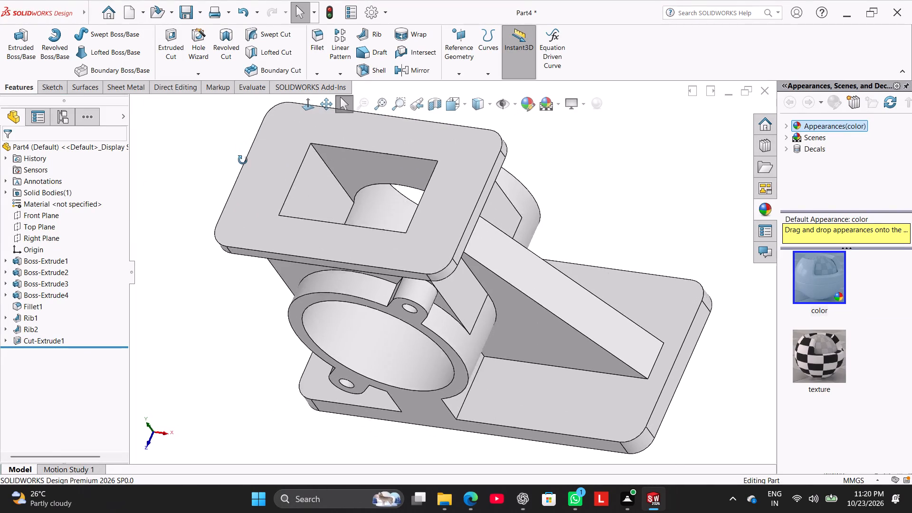
middle_drag(243, 160, 238, 185)
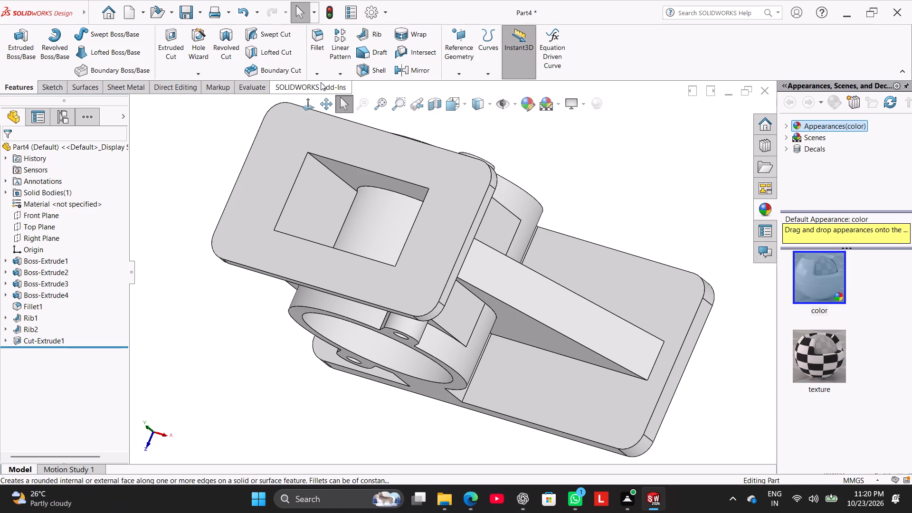
click(310, 47)
click(328, 166)
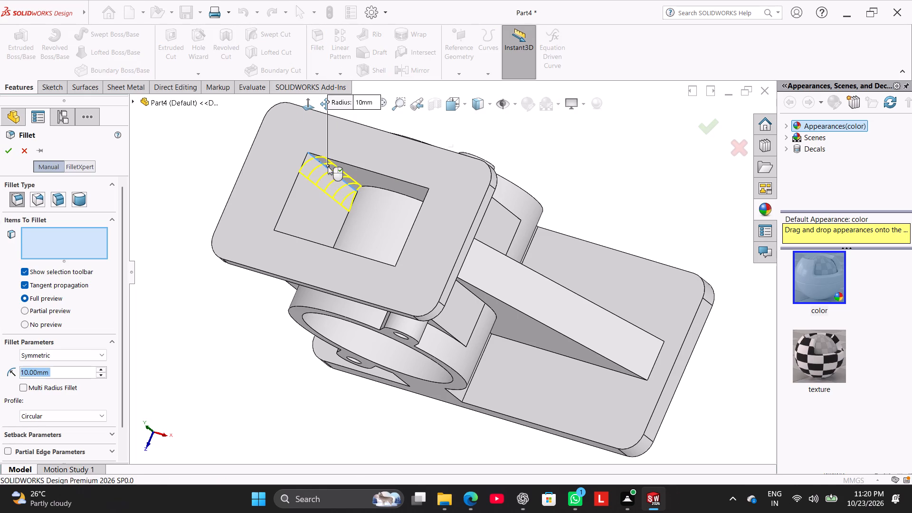
click(350, 142)
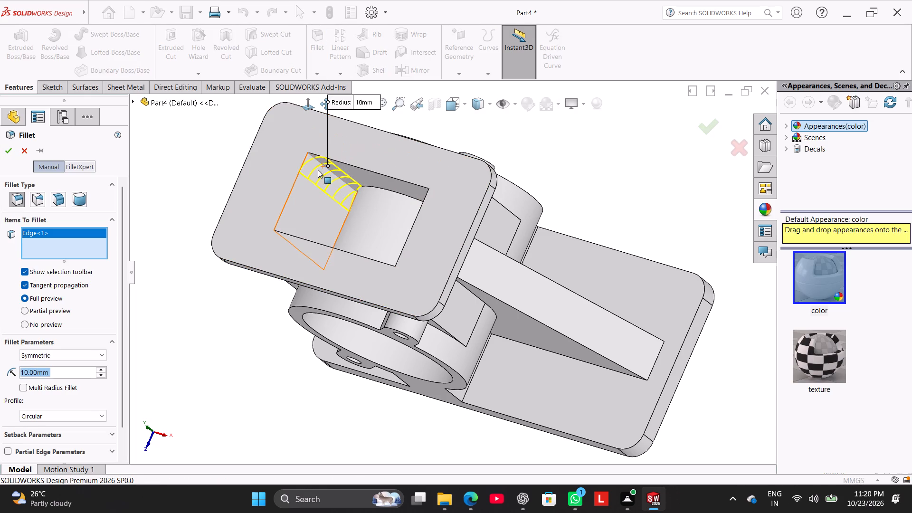
right_click(53, 245)
click(69, 253)
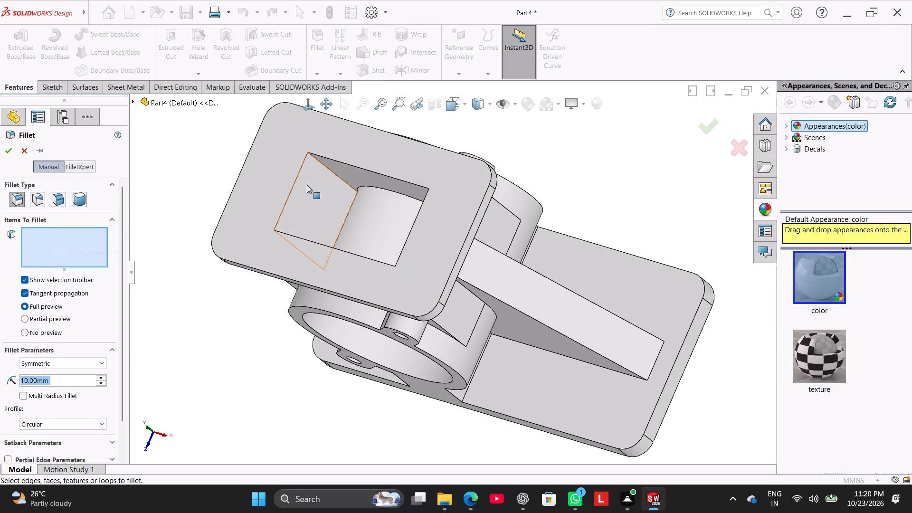
click(325, 167)
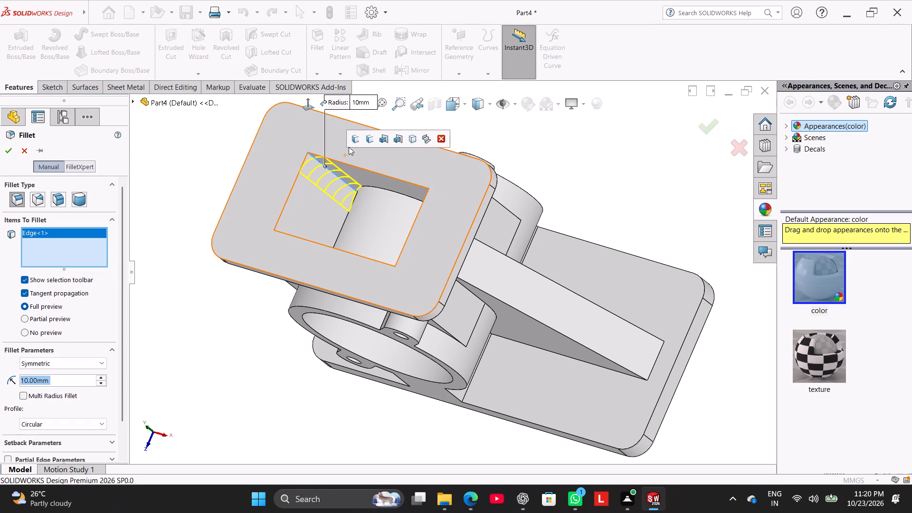
click(353, 140)
middle_drag(232, 170, 275, 201)
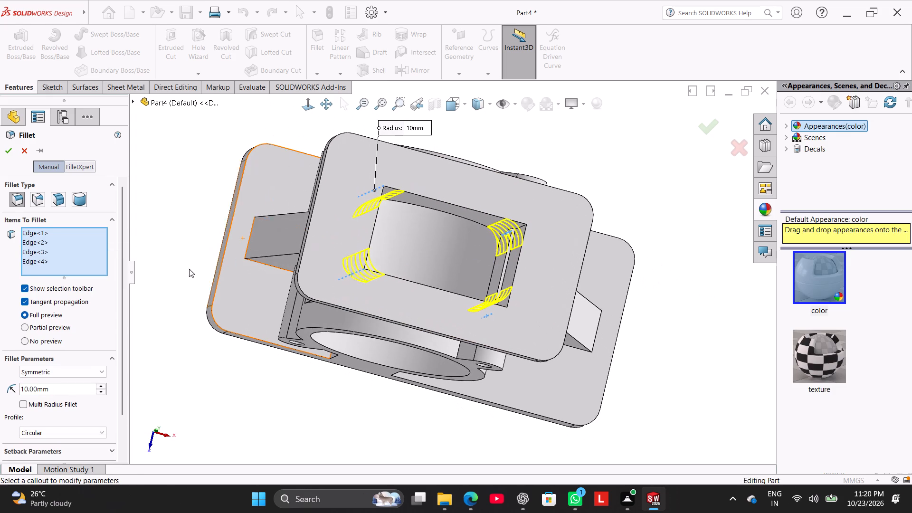
double_click(54, 384)
double_click(56, 388)
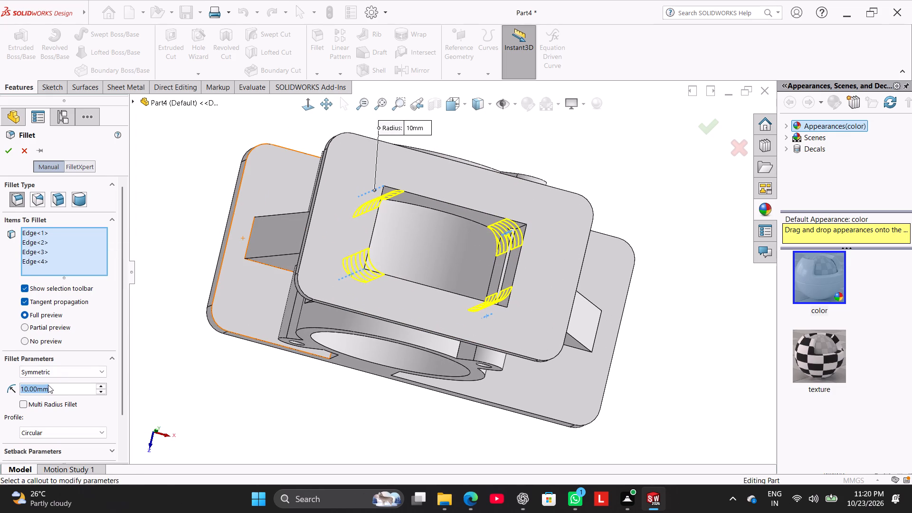
key(5)
click(154, 324)
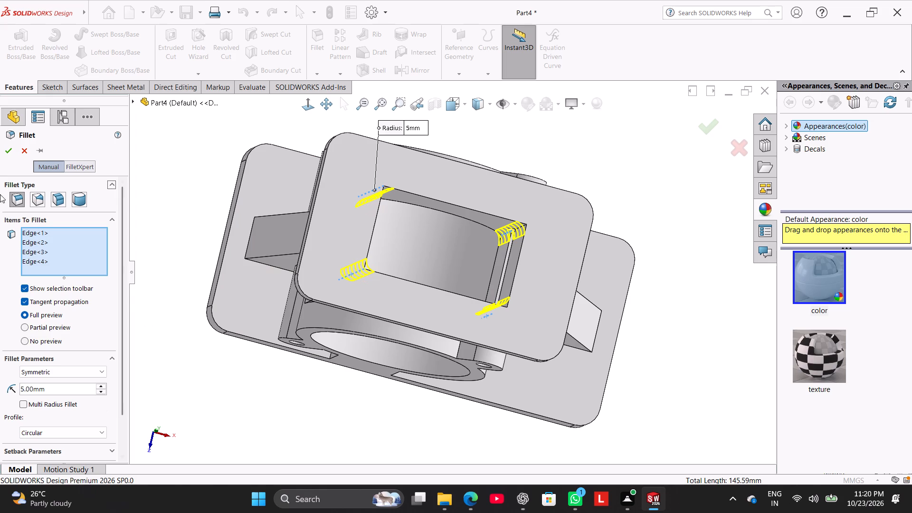
click(8, 153)
click(174, 262)
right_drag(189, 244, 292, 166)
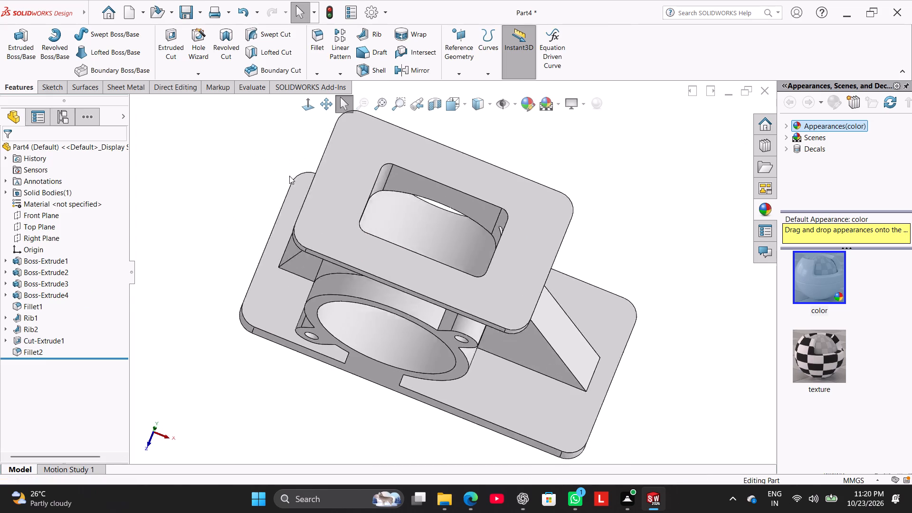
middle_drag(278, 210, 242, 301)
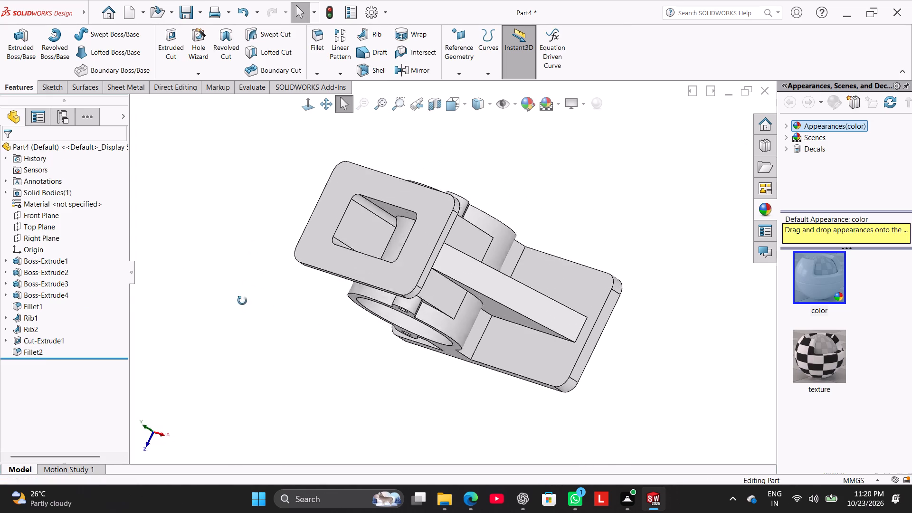
Start a Hole Wizard straight hole with the ISO standard, Drill sizes type and Ø8.5 size.
middle_drag(242, 301, 232, 322)
right_drag(224, 316, 311, 235)
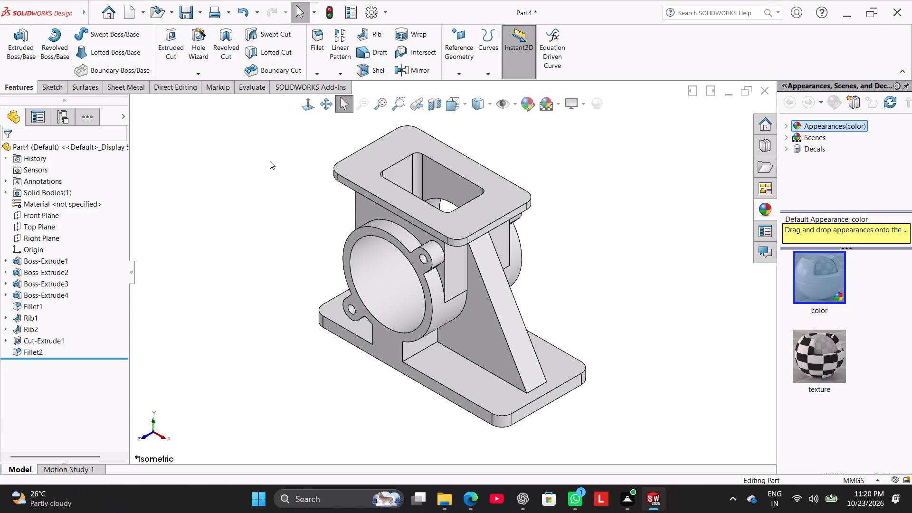
click(199, 50)
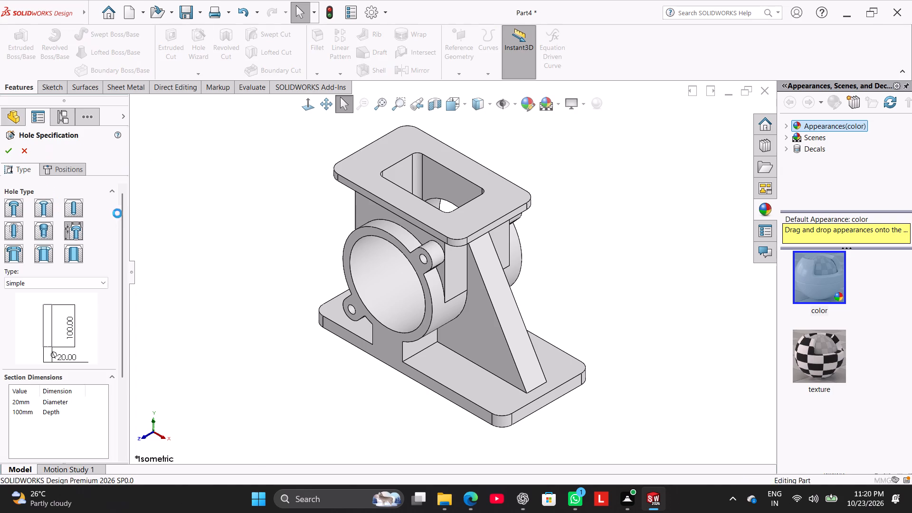
click(77, 208)
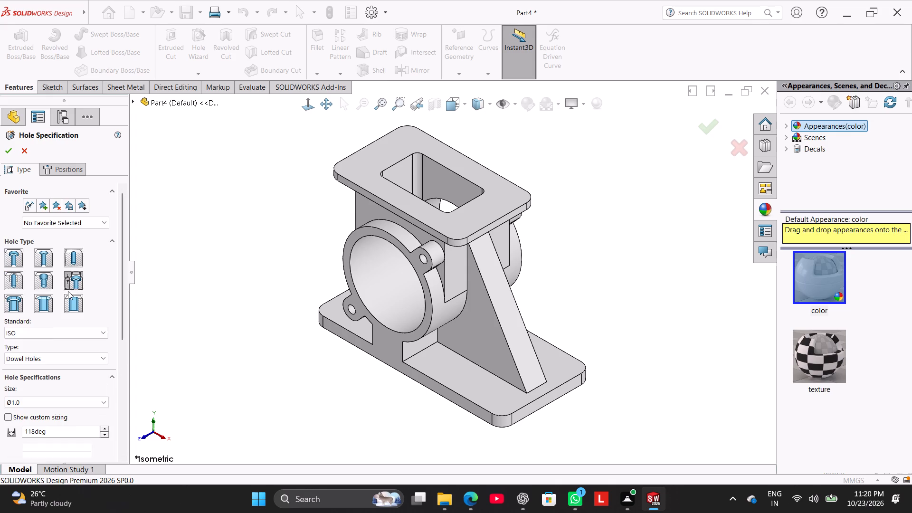
click(59, 356)
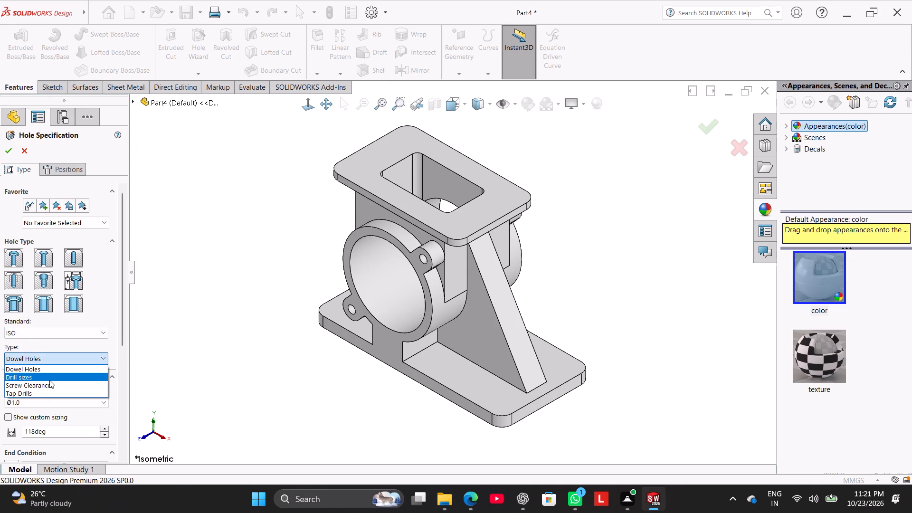
click(49, 380)
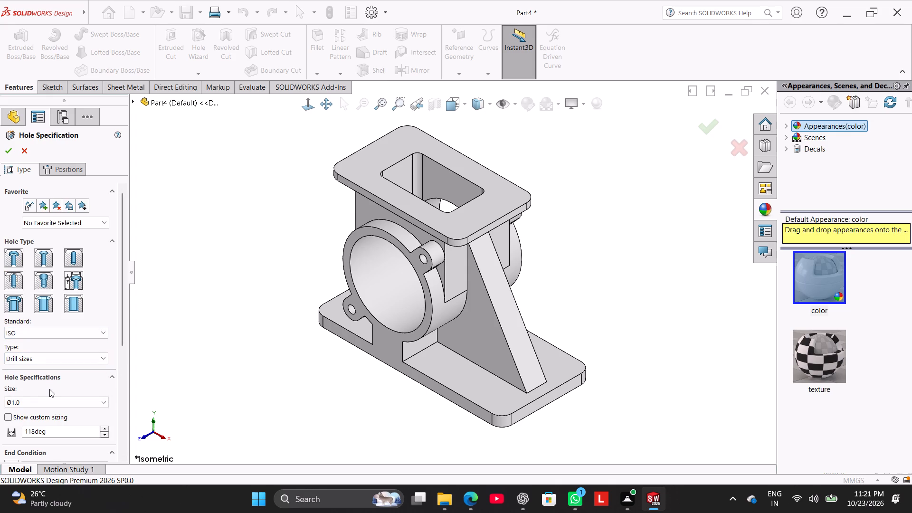
click(51, 398)
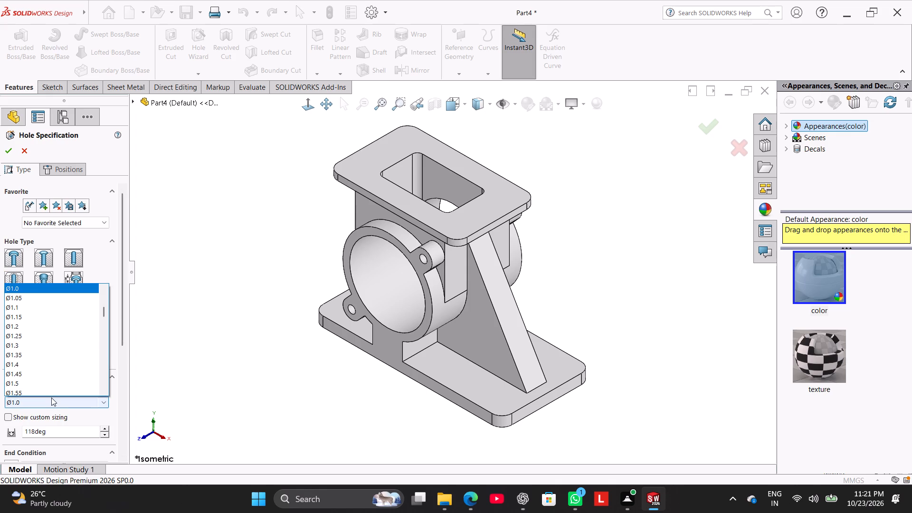
scroll(82, 350, down, 3)
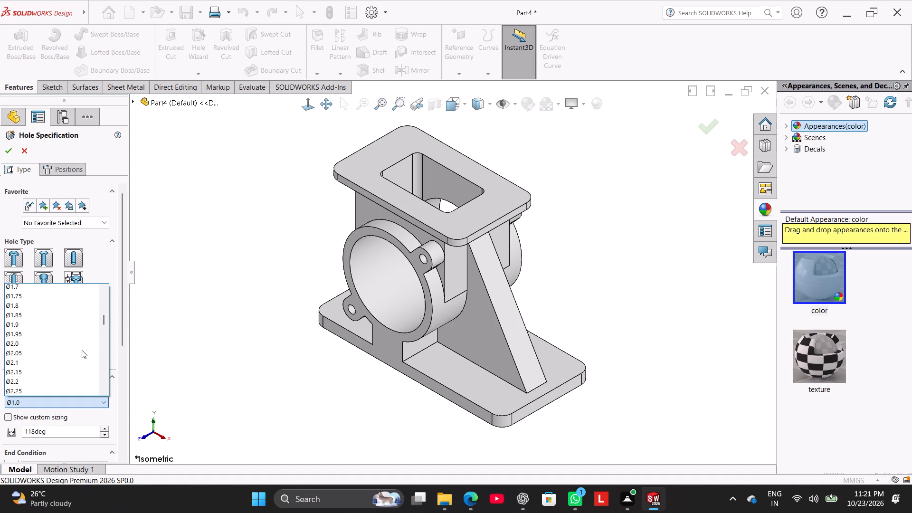
scroll(82, 350, down, 6)
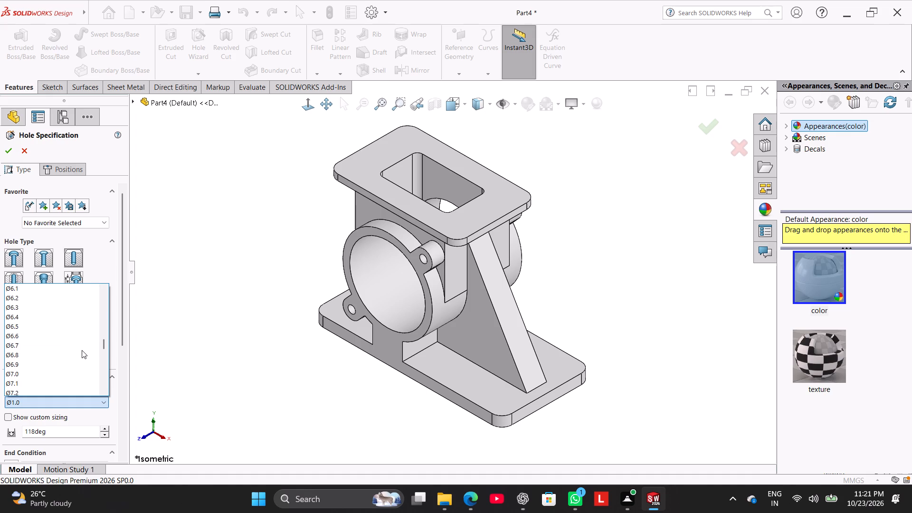
scroll(82, 350, down, 2)
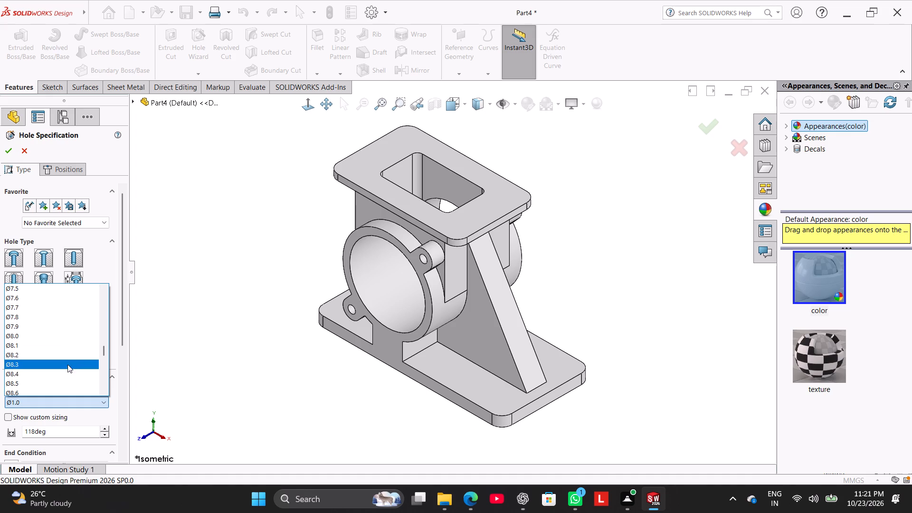
click(60, 380)
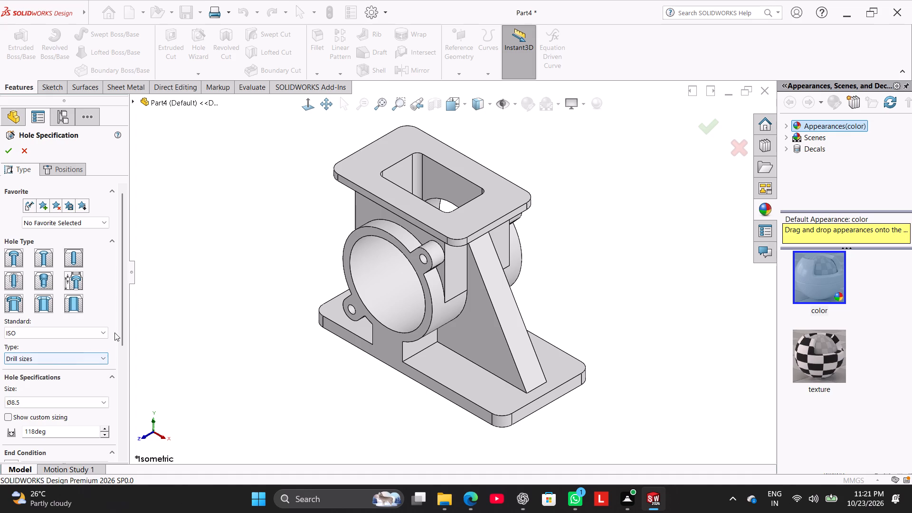
Turn off the hole's near side countersink and set its end condition to Up To Next.
drag(120, 318, 123, 369)
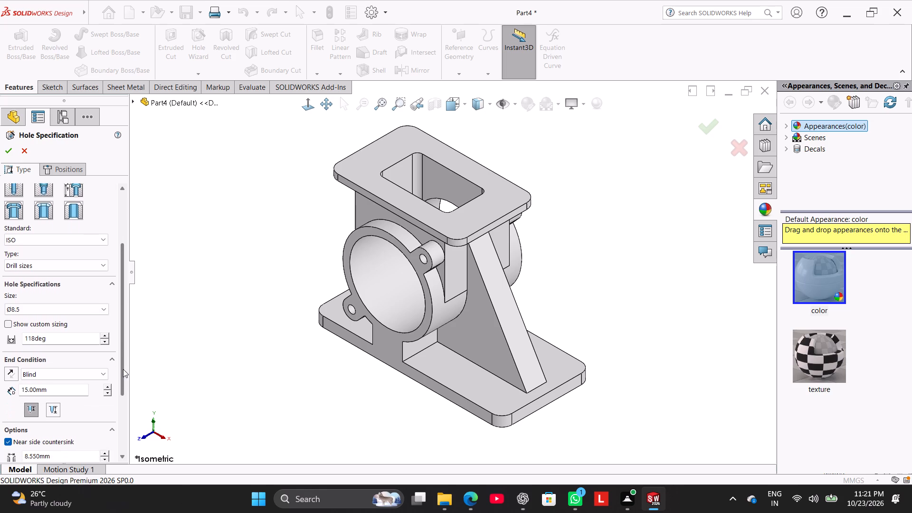
drag(123, 369, 124, 390)
click(8, 406)
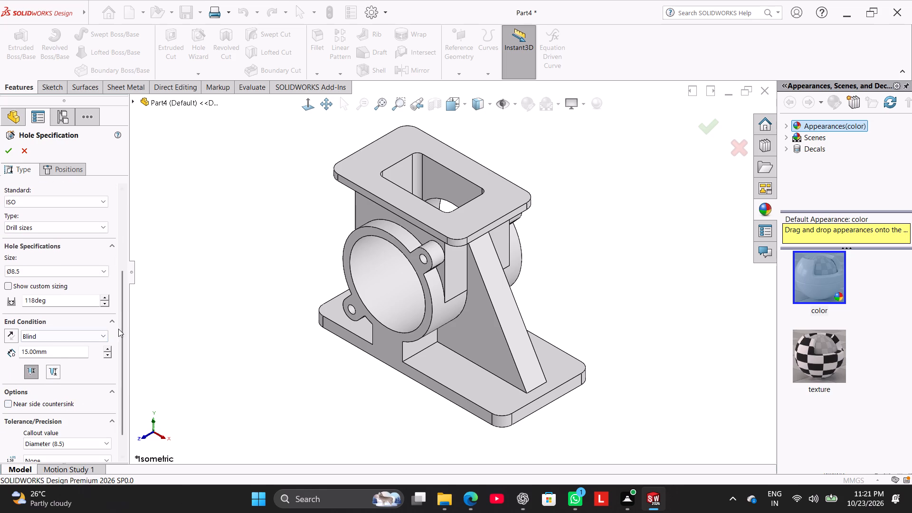
drag(121, 323, 121, 326)
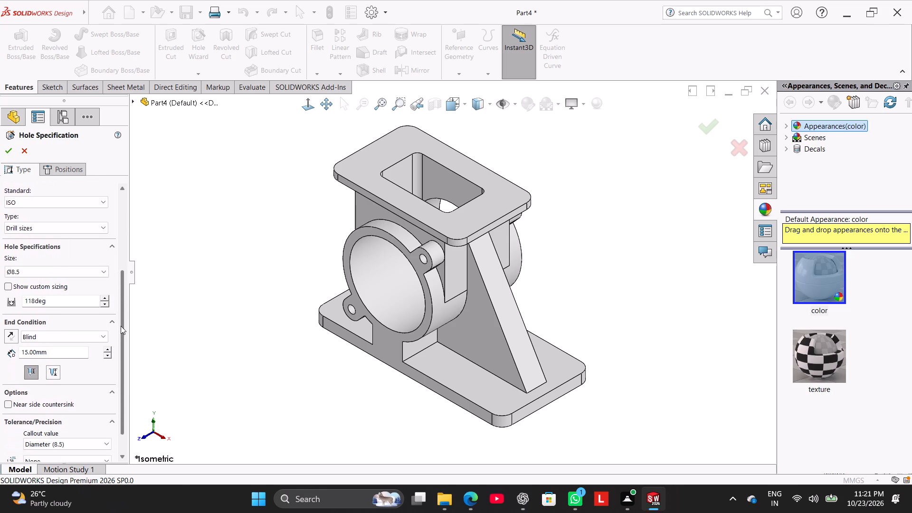
drag(121, 326, 120, 344)
click(88, 309)
click(86, 332)
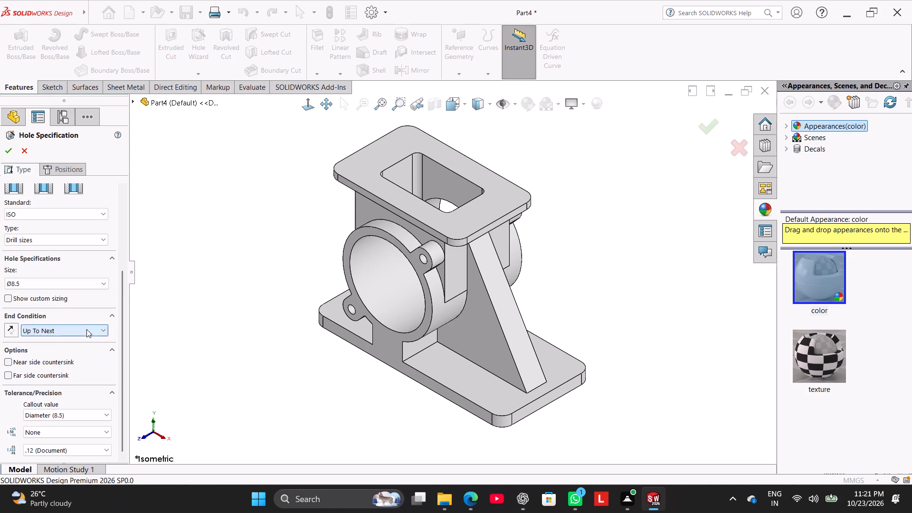
Place four Ø8.5 holes on the top plate's upper face, centred on its four rounded corner arcs, and finish the feature.
drag(121, 281, 131, 212)
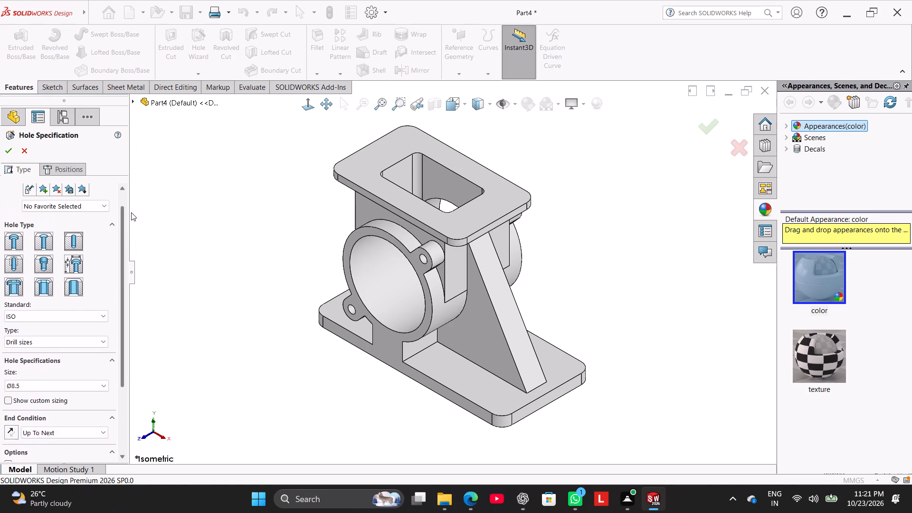
drag(131, 212, 136, 203)
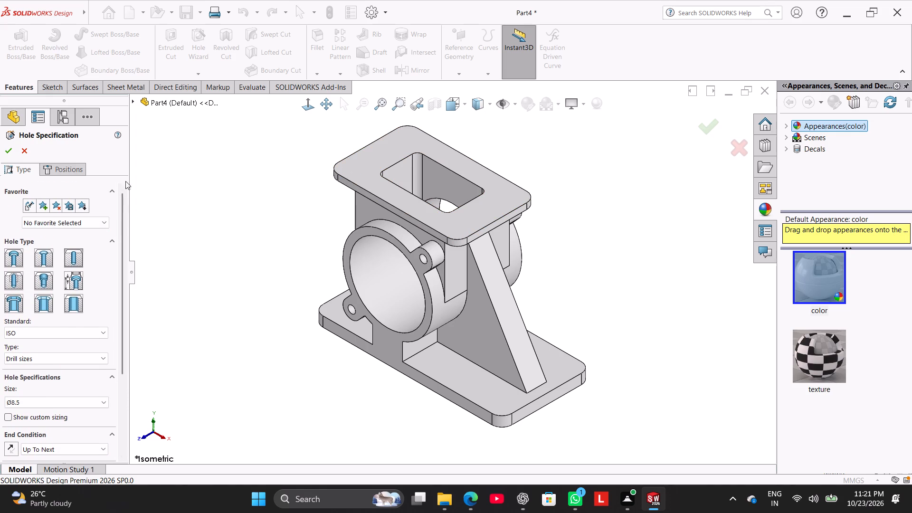
click(79, 169)
click(362, 166)
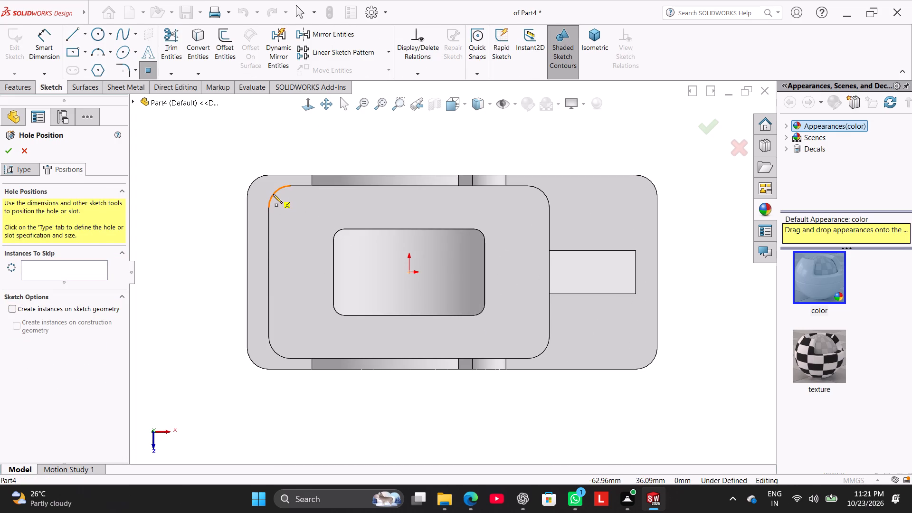
click(291, 337)
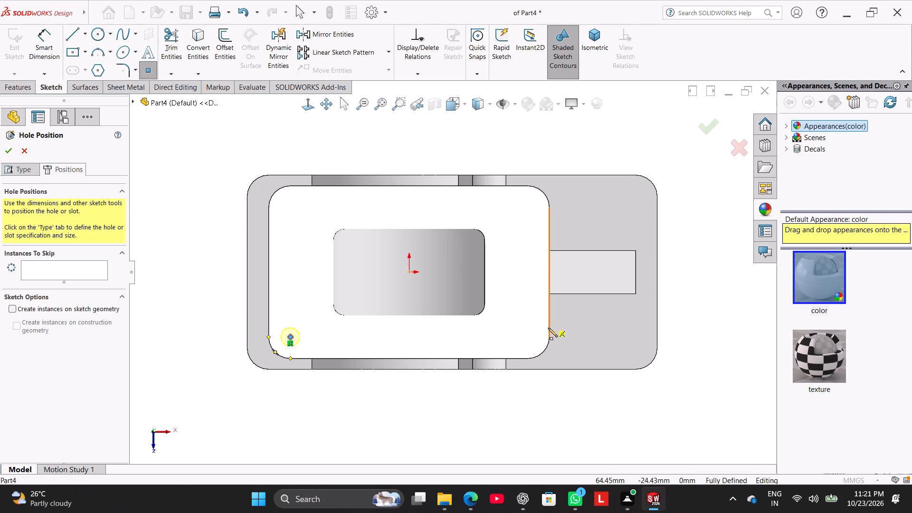
click(528, 337)
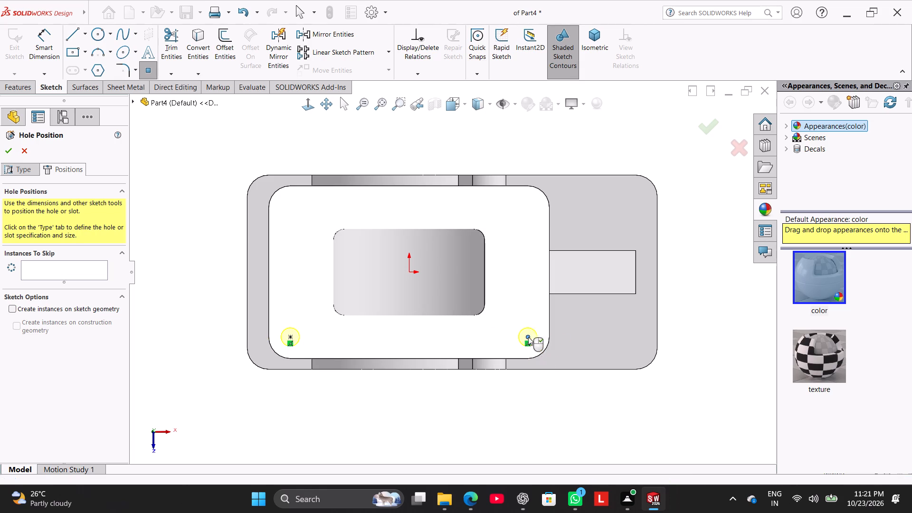
click(528, 205)
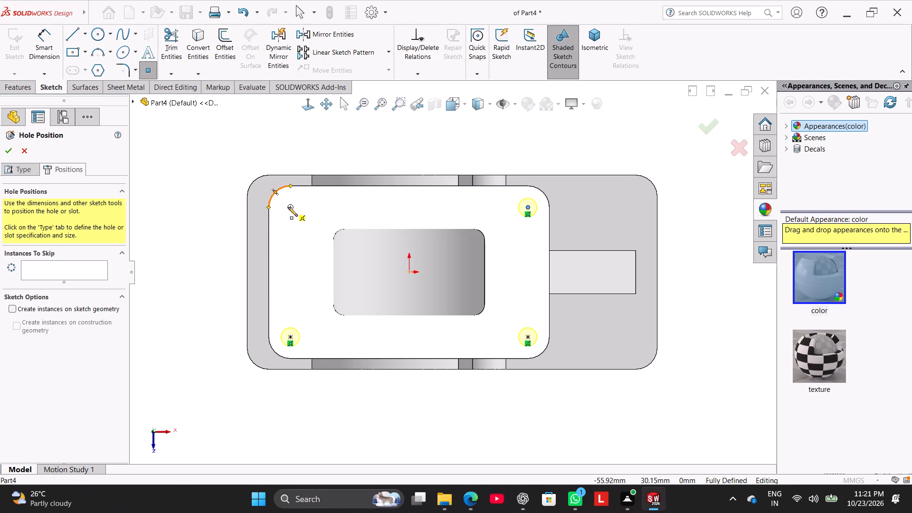
click(288, 207)
click(10, 152)
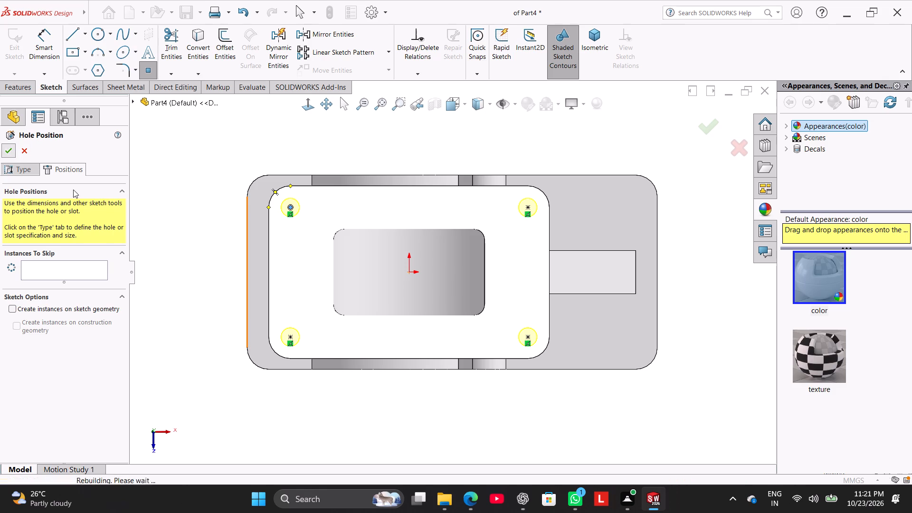
click(187, 238)
Examine the top plate's four corner holes and the rest of the housing from several angles.
middle_drag(199, 236, 190, 151)
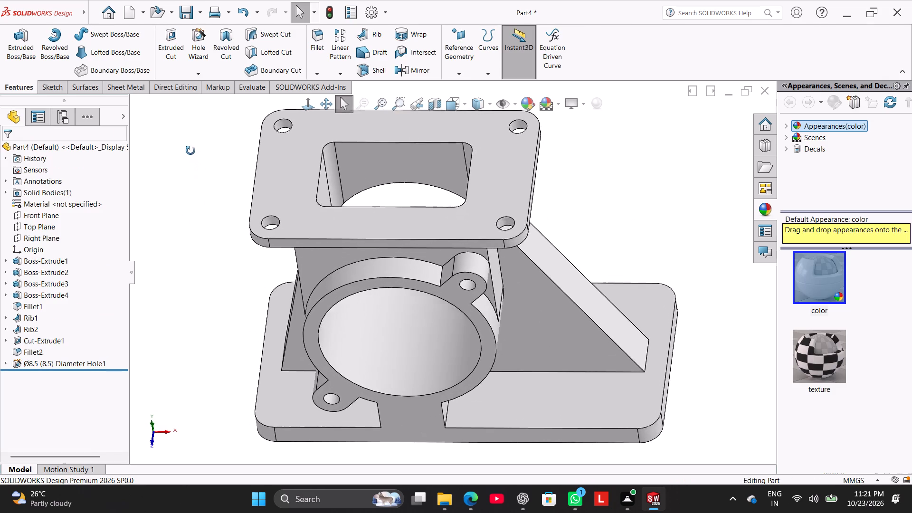
middle_drag(190, 151, 198, 199)
right_drag(193, 278, 205, 254)
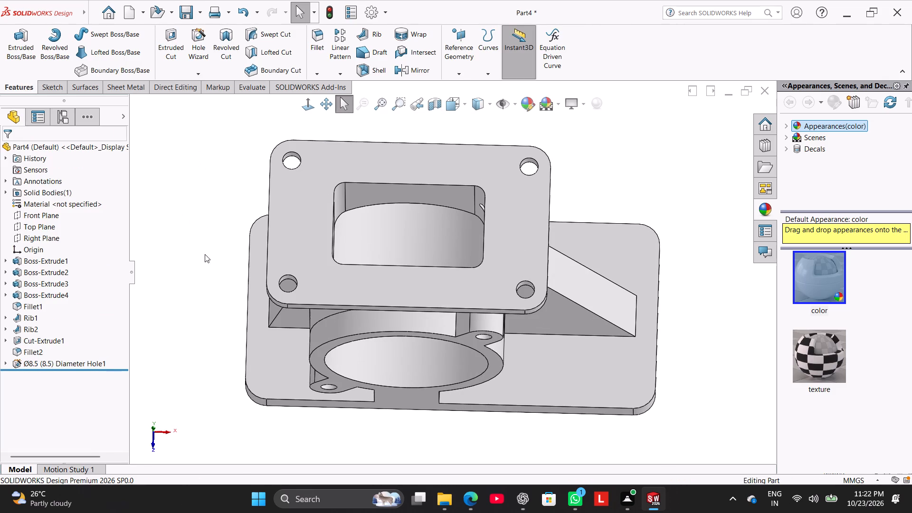
right_drag(205, 254, 225, 218)
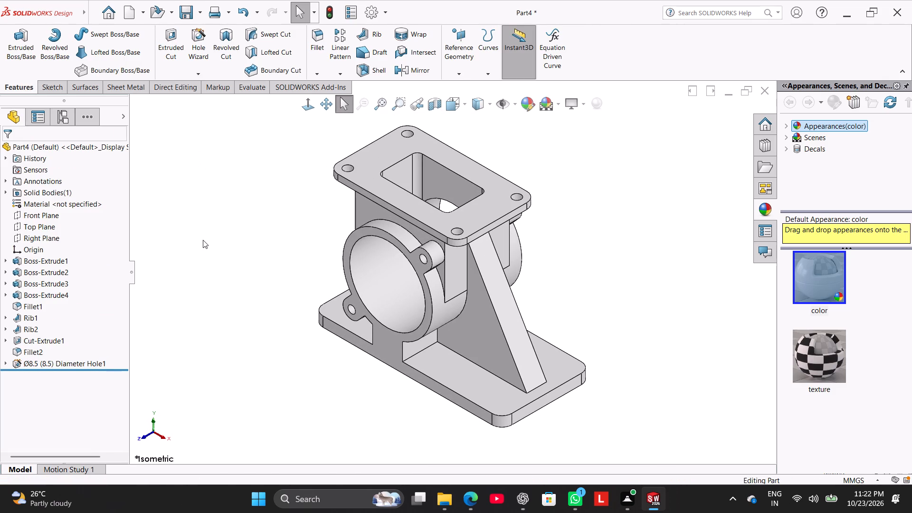
middle_drag(231, 247, 112, 324)
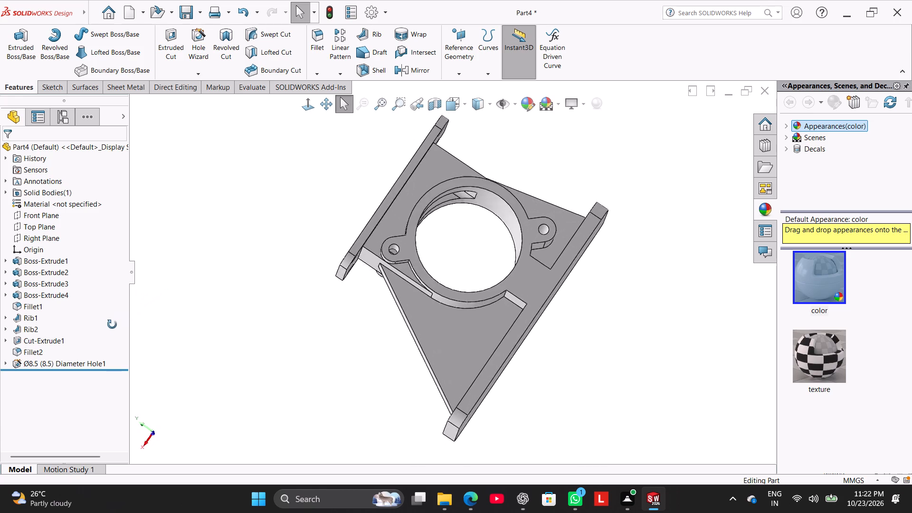
middle_drag(112, 324, 239, 302)
right_drag(239, 301, 321, 247)
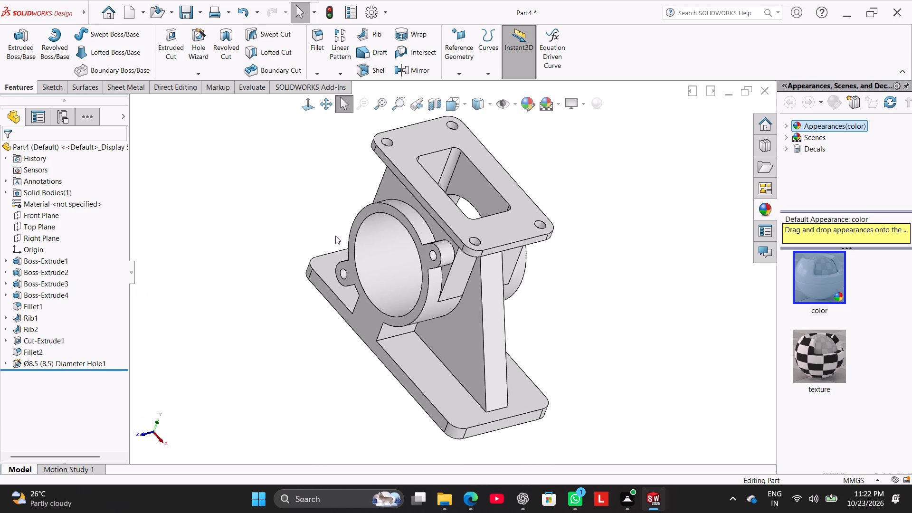
Start a Hole Wizard counterbore hole with the ISO standard, Hex Bolt Grade C ISO 4016 type, M10 size and Normal fit.
click(196, 55)
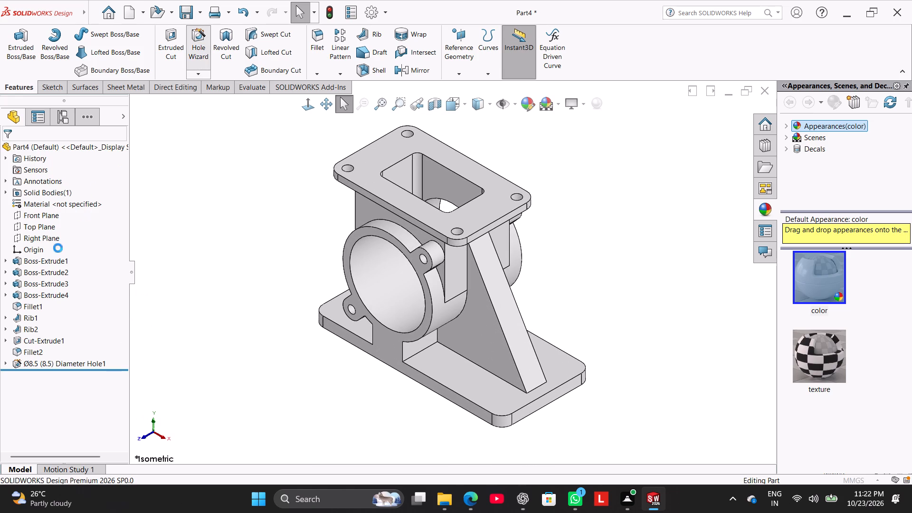
click(19, 256)
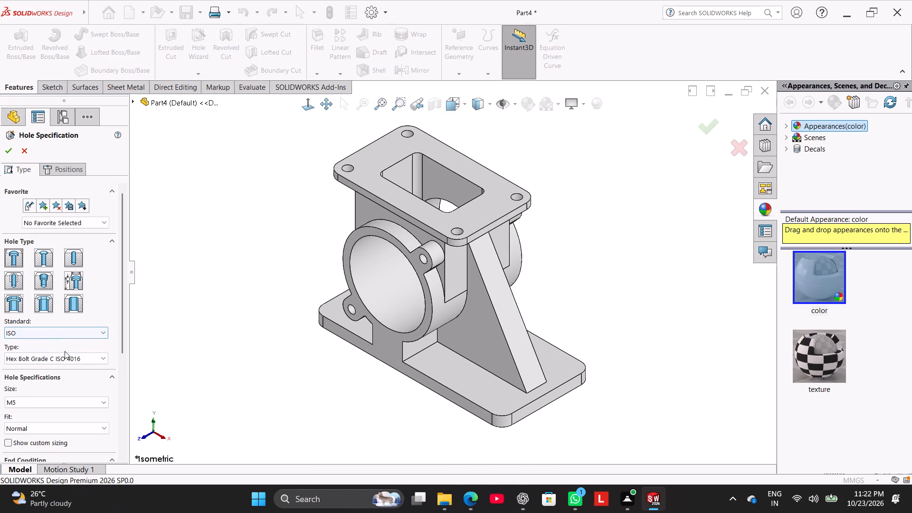
click(96, 359)
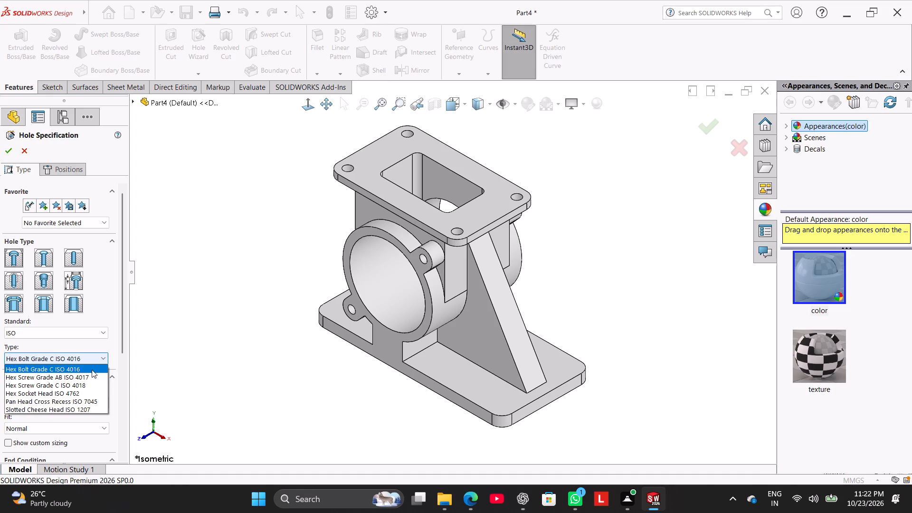
click(92, 370)
drag(120, 289, 119, 328)
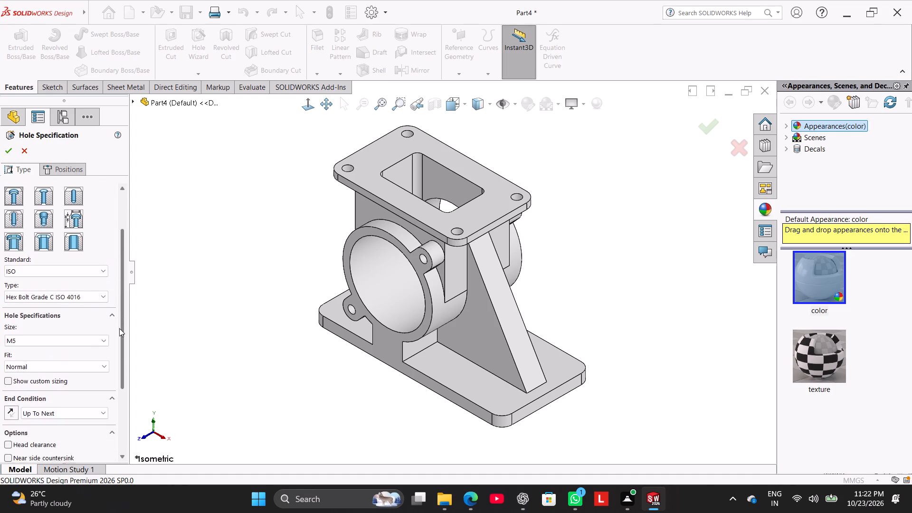
drag(119, 328, 117, 338)
click(86, 321)
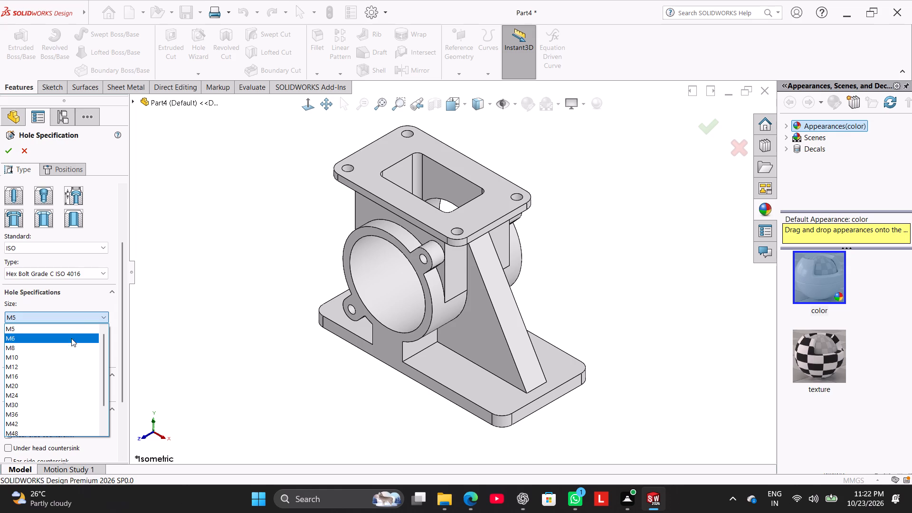
click(58, 353)
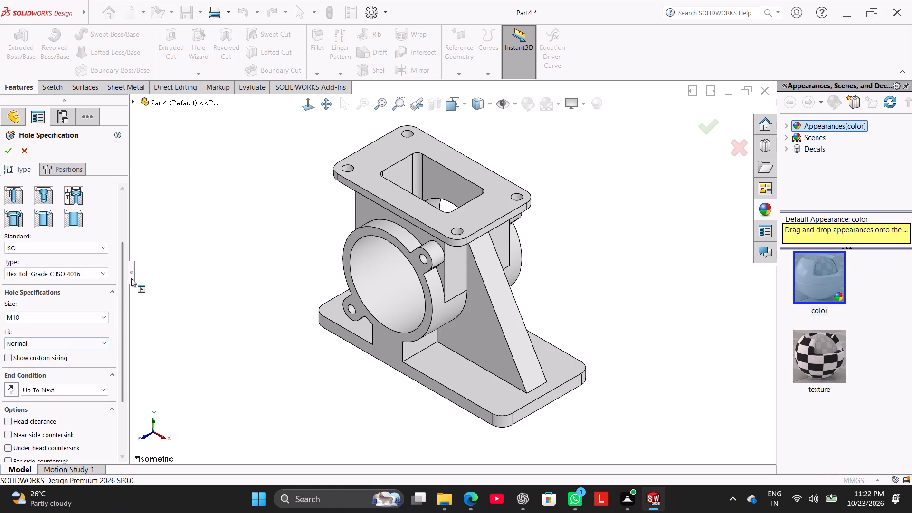
drag(122, 286, 118, 315)
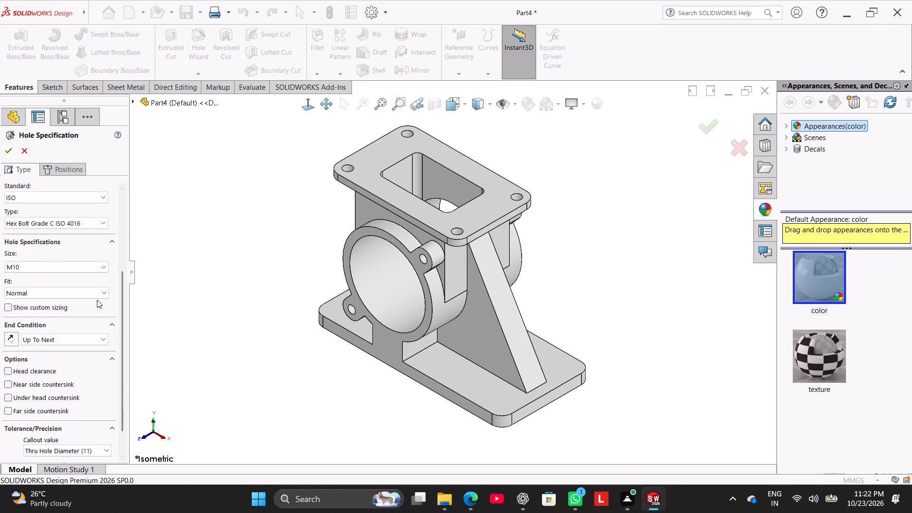
click(99, 296)
click(99, 297)
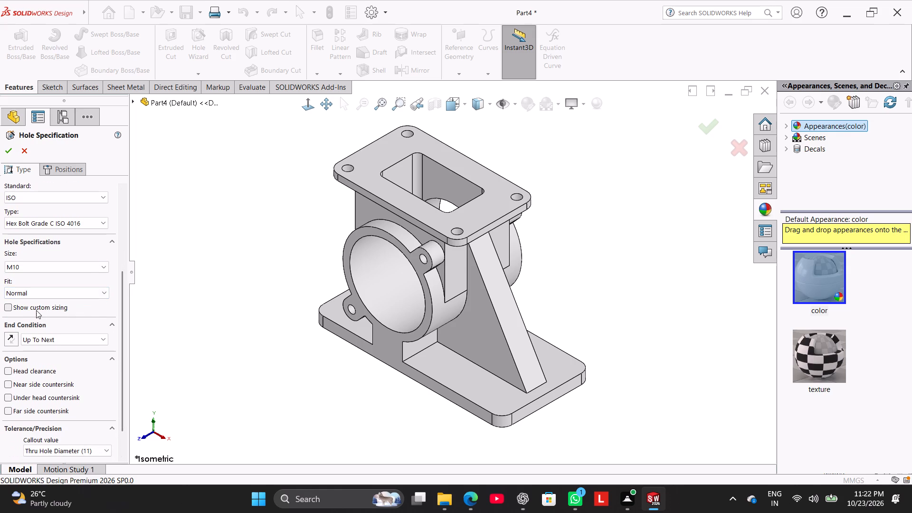
Customise the counterbore sizing to a 9 mm through-hole diameter, 14 mm counterbore diameter and 4 mm counterbore depth.
click(36, 310)
click(53, 323)
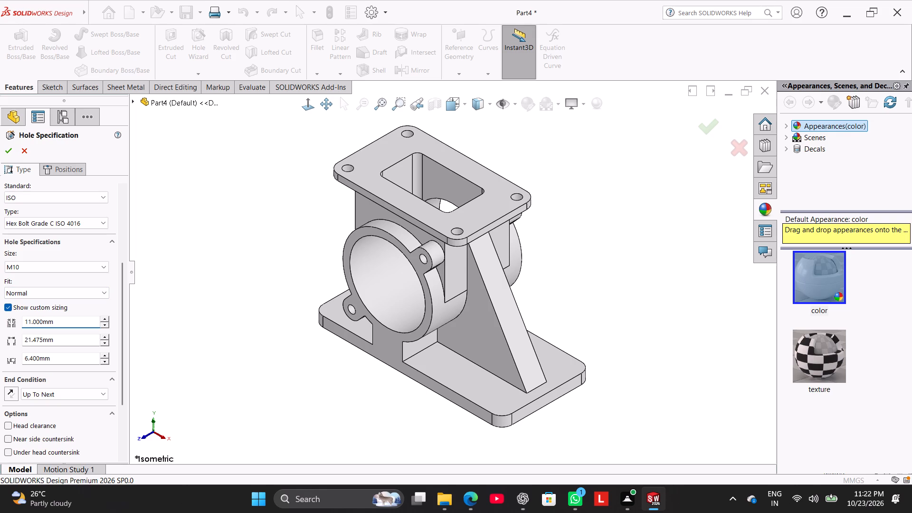
click(54, 322)
double_click(55, 324)
key(9)
key(Return)
double_click(52, 340)
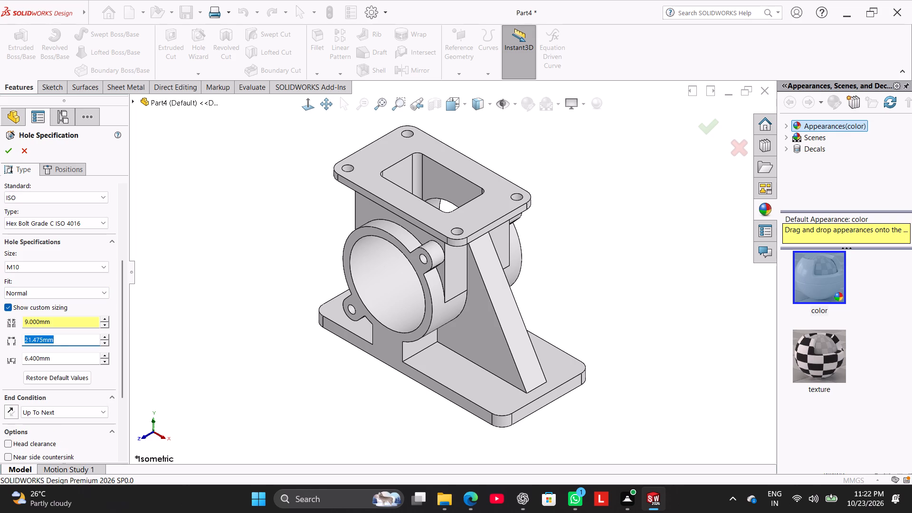
text(14)
triple_click(57, 358)
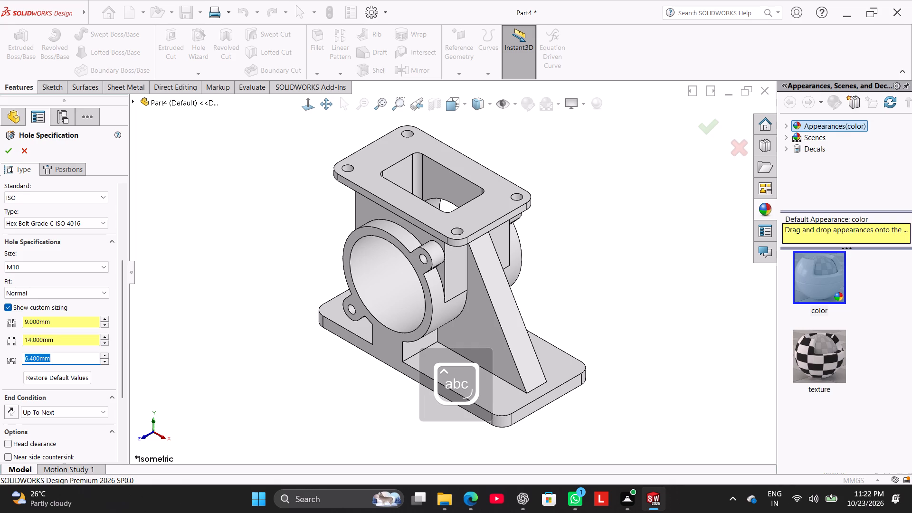
key(4)
key(Return)
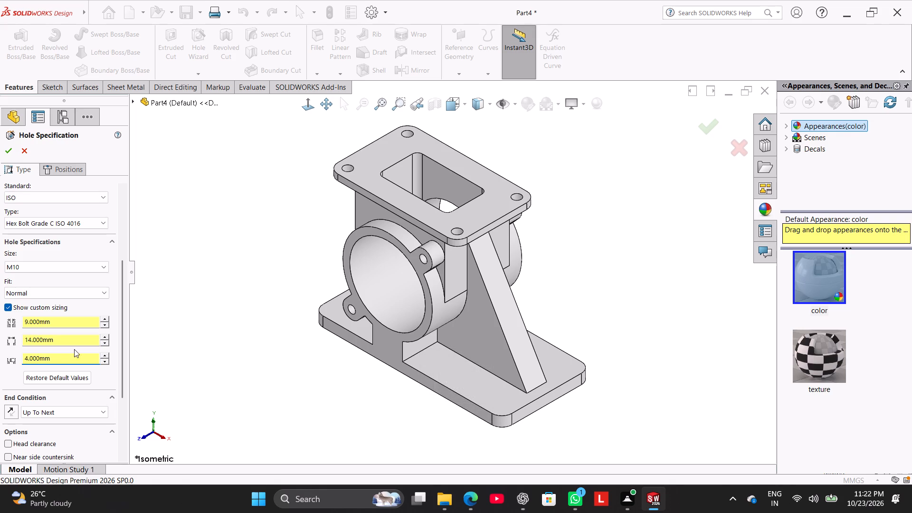
drag(122, 335, 119, 399)
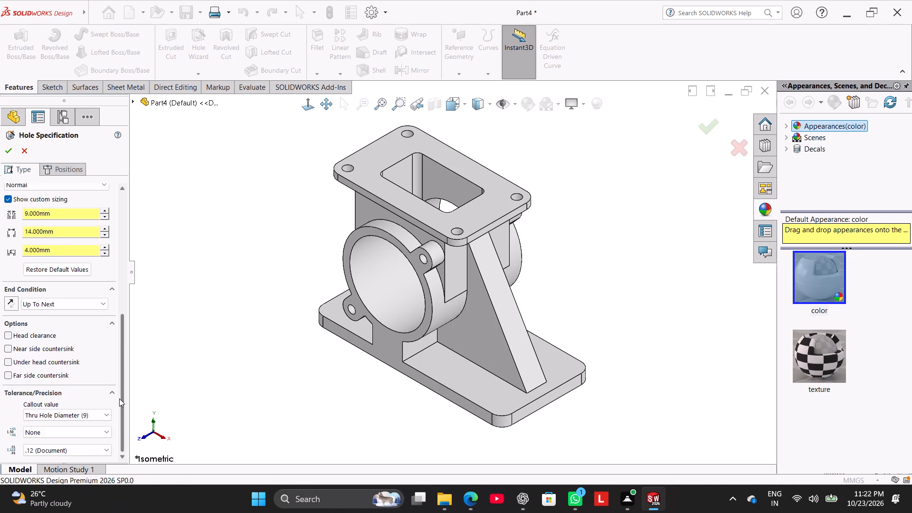
drag(119, 399, 126, 253)
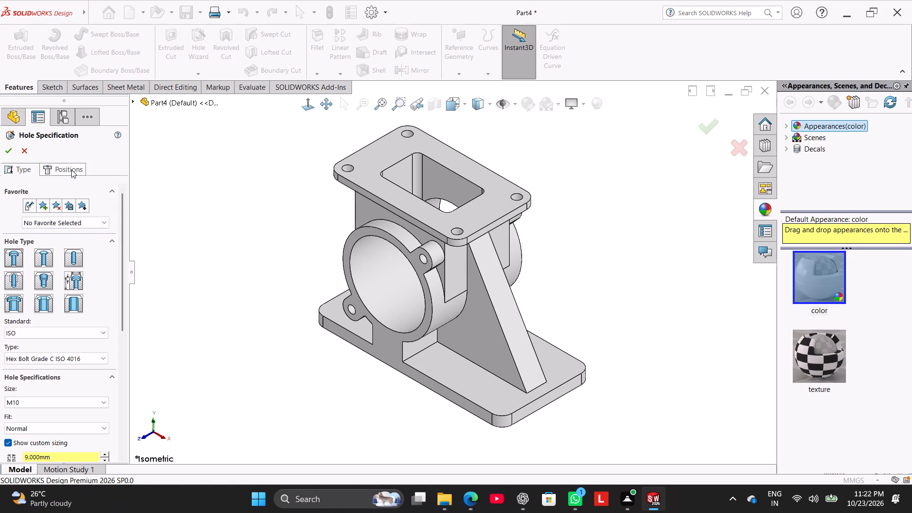
Place four counterbored holes on the base plate's upper face, centred on its four rounded corner arcs, and finish the feature.
click(71, 170)
click(437, 368)
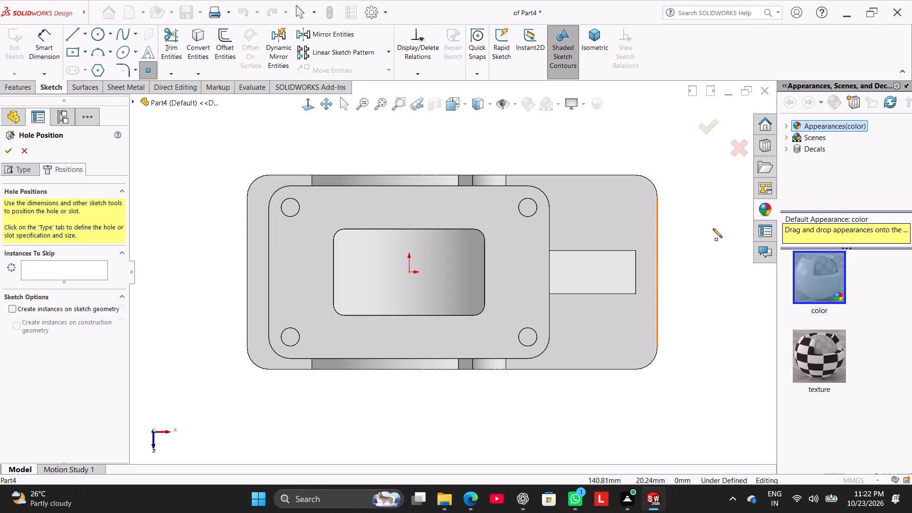
click(634, 197)
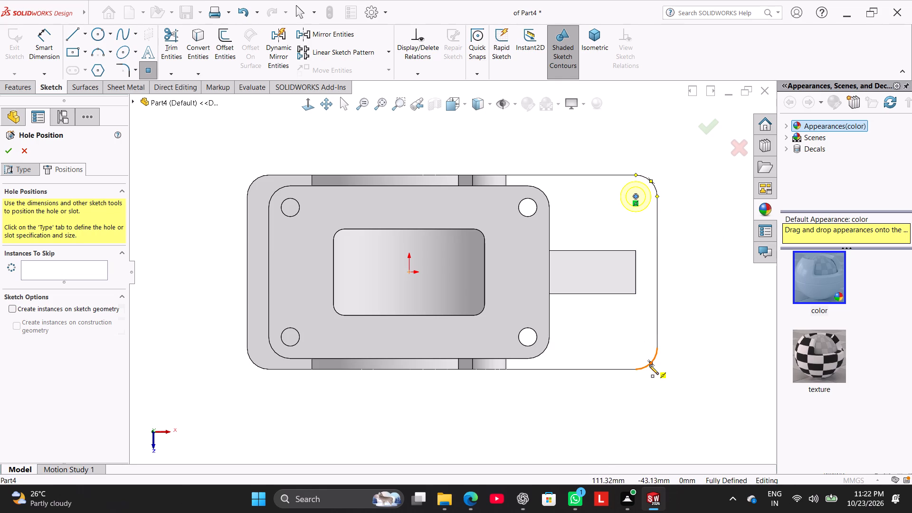
click(636, 348)
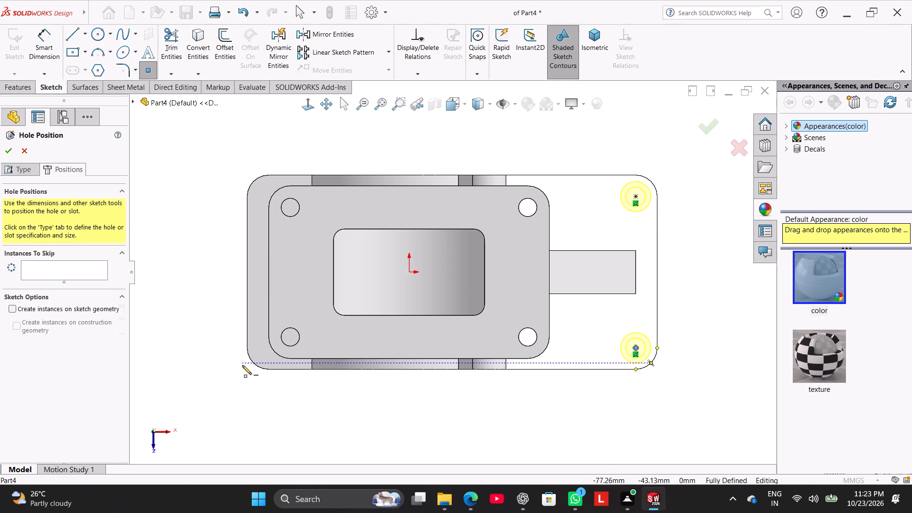
click(268, 348)
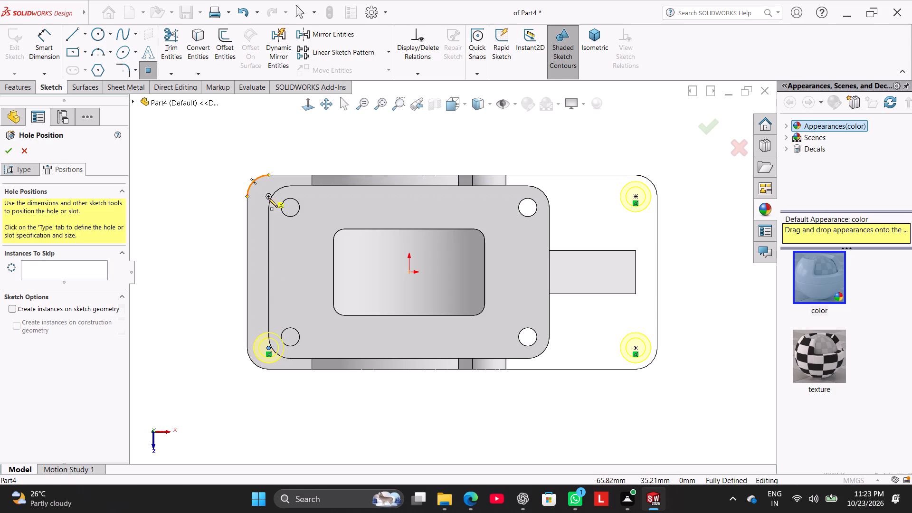
click(267, 196)
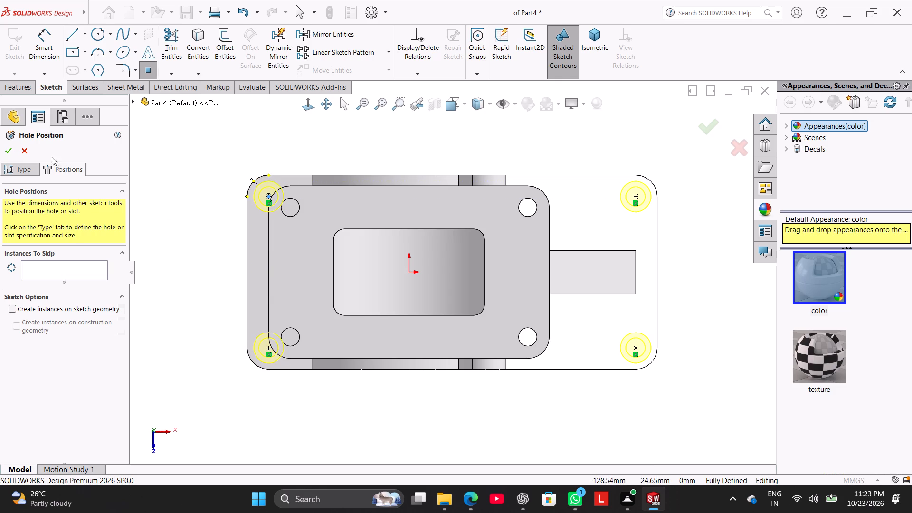
click(12, 149)
Examine the base plate's counterbored corner holes and the rest of the housing from several angles, ending in an isometric view.
click(205, 253)
middle_drag(207, 240, 208, 211)
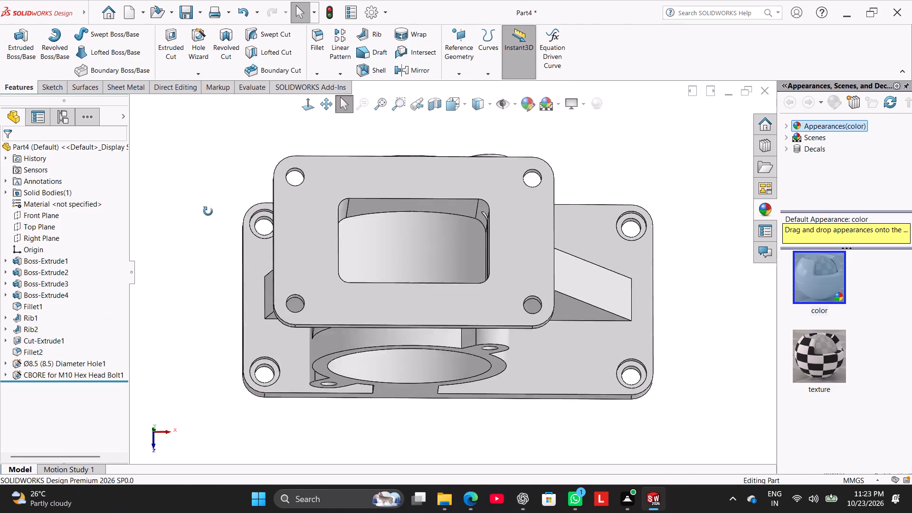
middle_drag(208, 211, 202, 221)
middle_drag(199, 302, 266, 127)
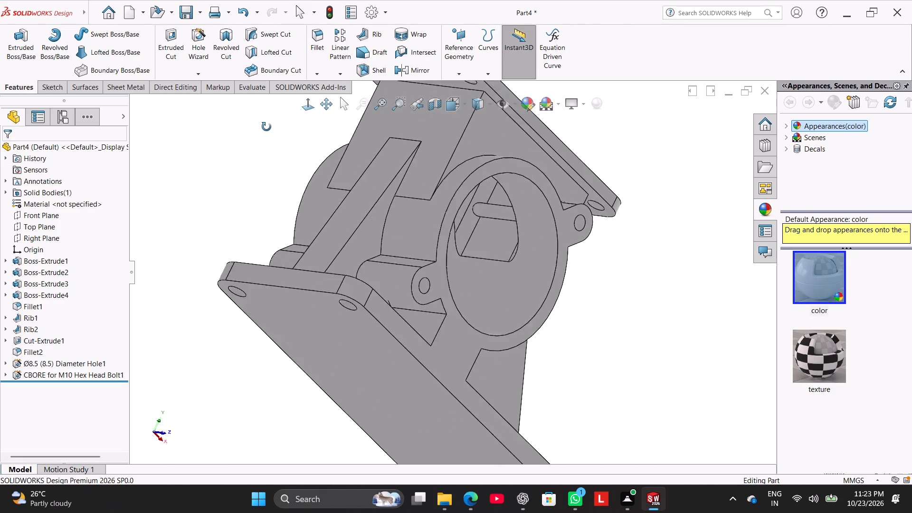
middle_drag(266, 127, 175, 285)
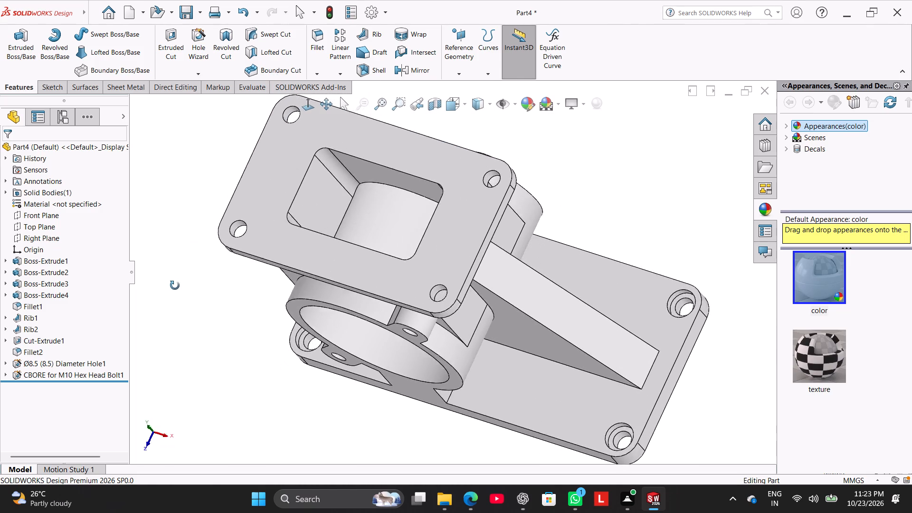
middle_drag(175, 285, 199, 263)
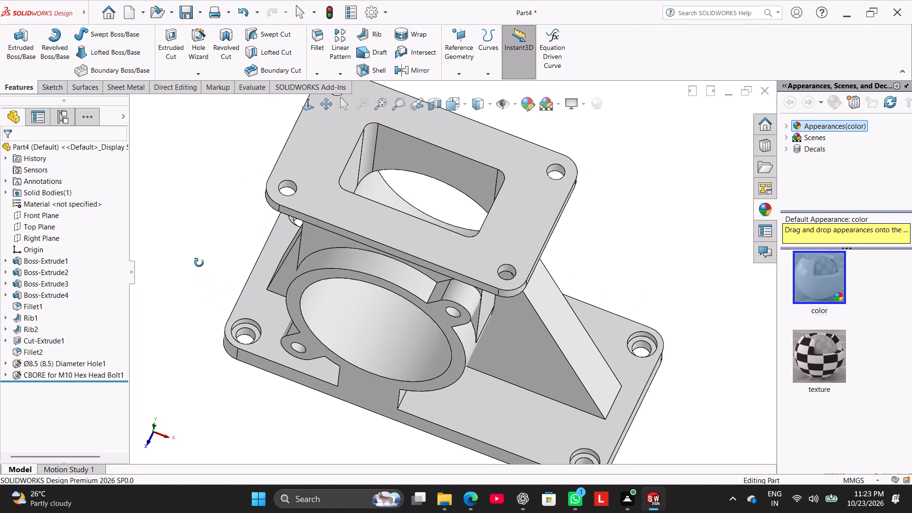
middle_drag(199, 263, 204, 255)
right_drag(197, 296, 264, 235)
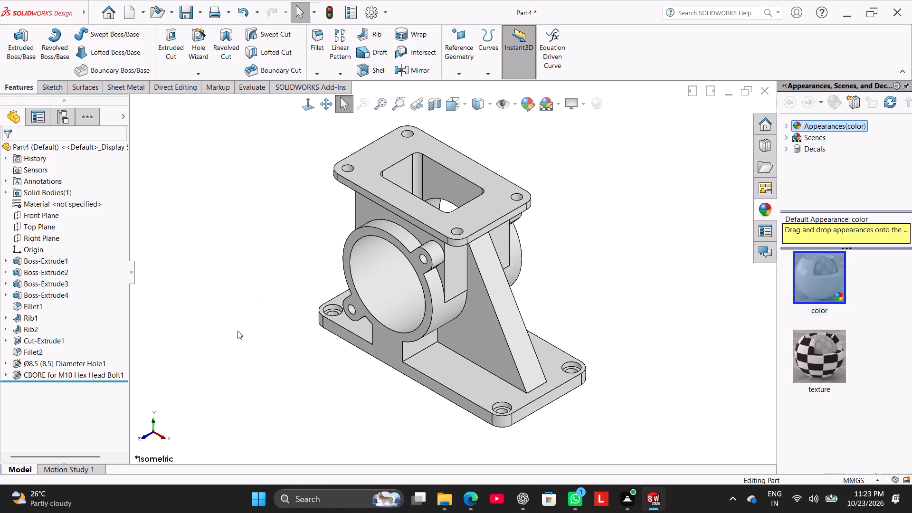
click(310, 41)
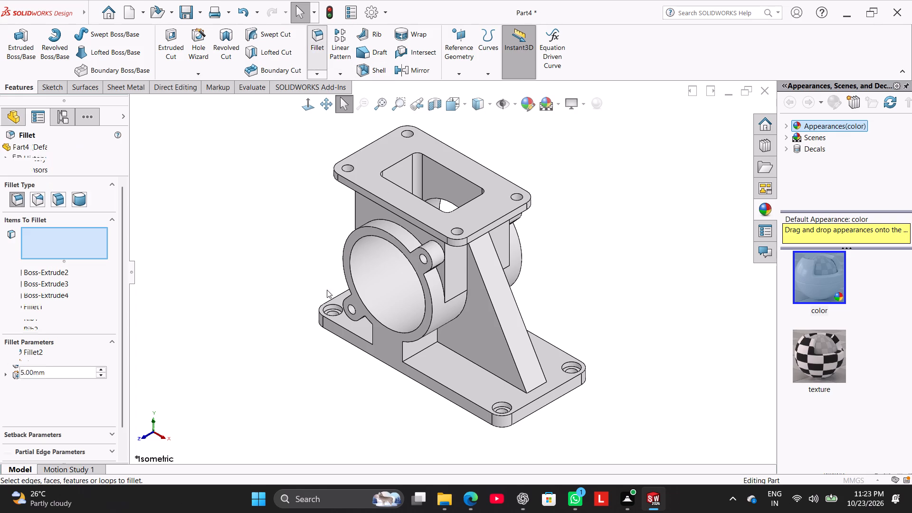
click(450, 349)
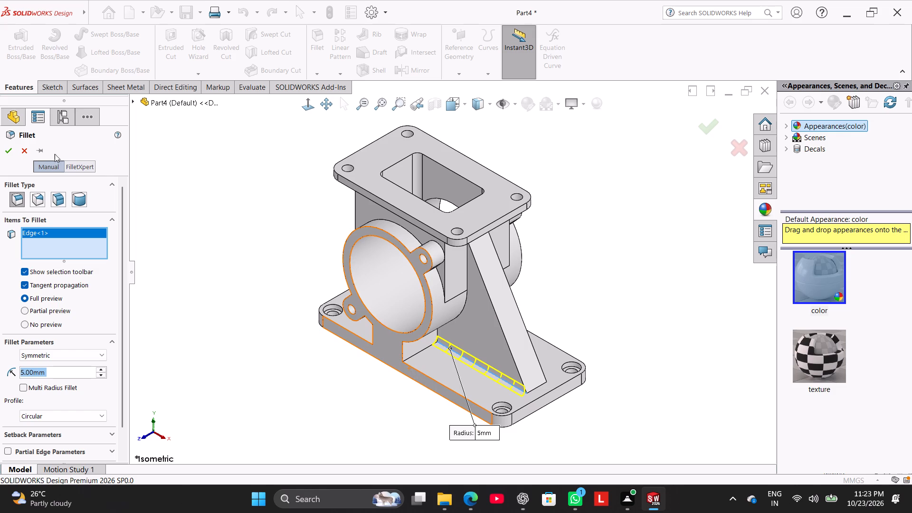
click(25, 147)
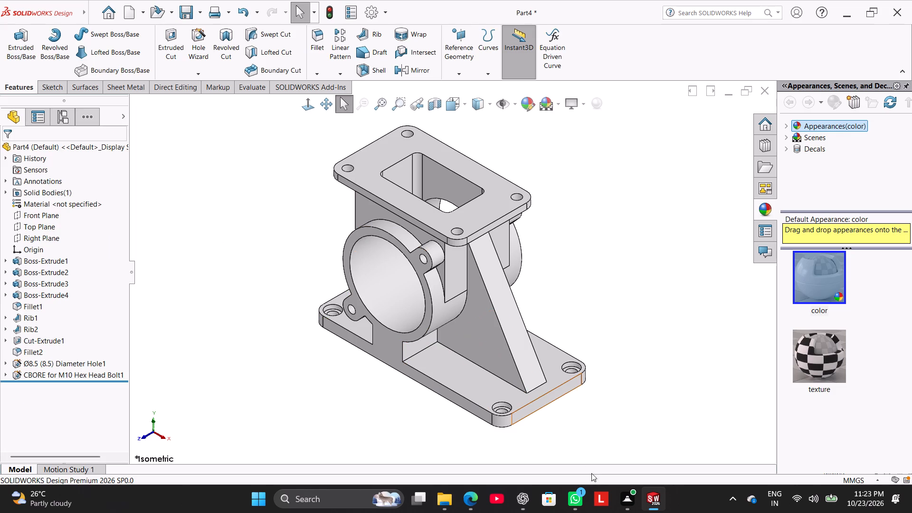
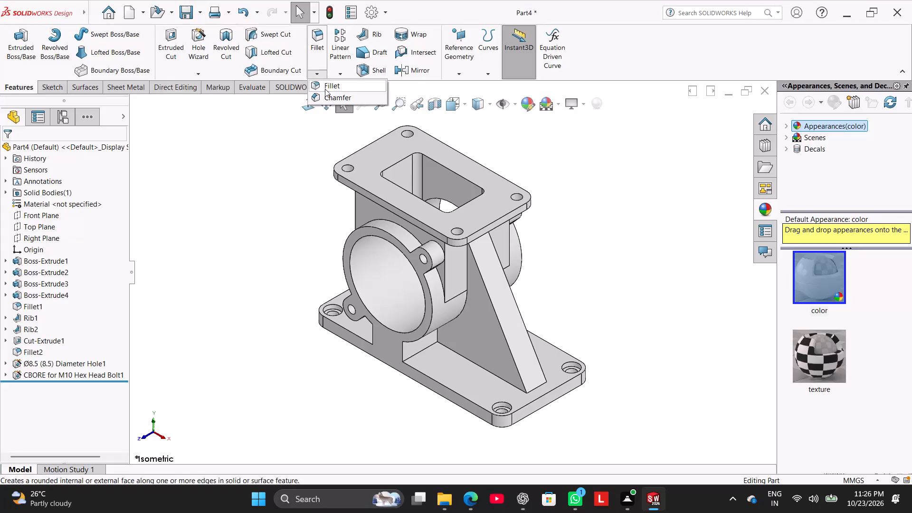
Chamfer the inner edge where the rectangular top opening breaks into the ring bore, using 2 mm at 45 degrees.
click(328, 95)
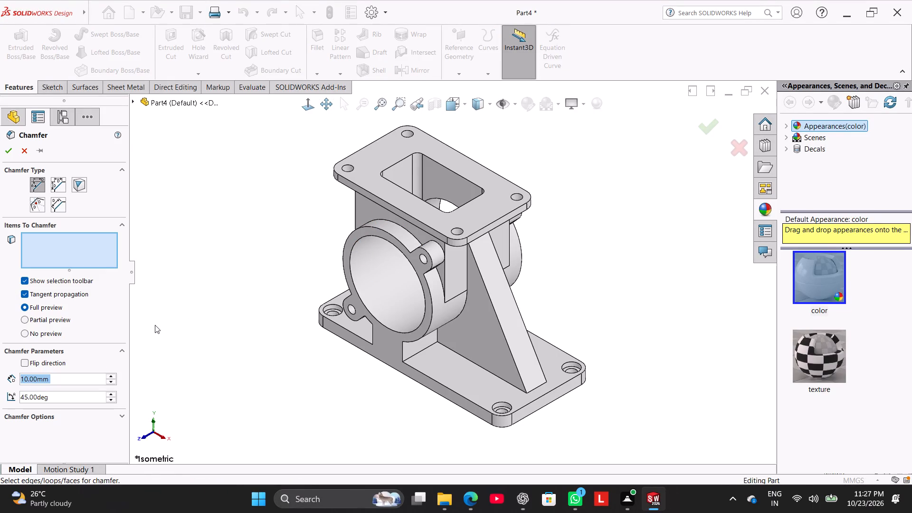
key(2)
key(Return)
middle_drag(227, 312, 239, 193)
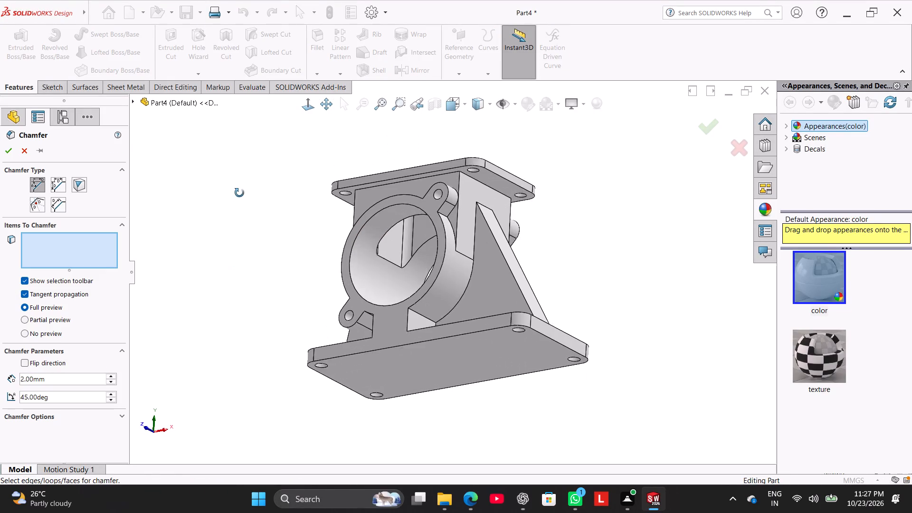
middle_drag(239, 193, 242, 185)
click(398, 223)
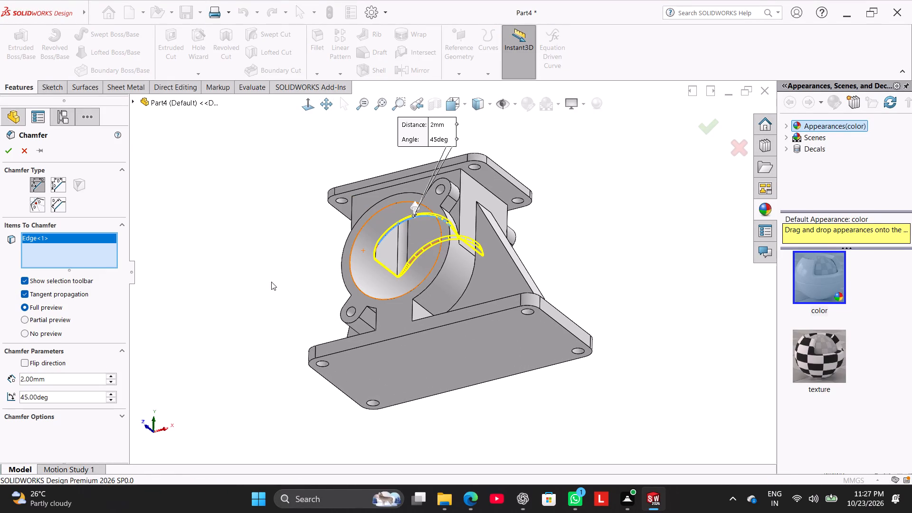
click(11, 151)
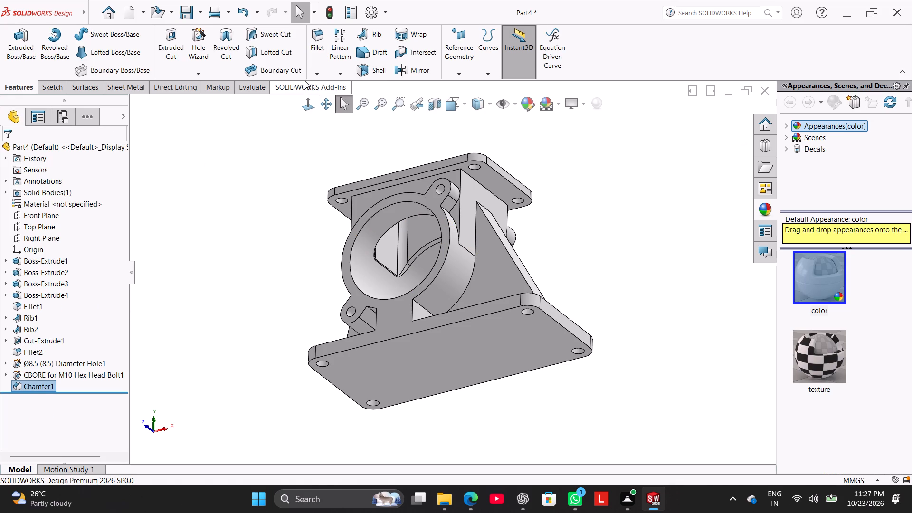
Chamfer the circular bore edges at both ends of the ring with a 1 mm distance at 45 degrees.
click(321, 76)
click(326, 97)
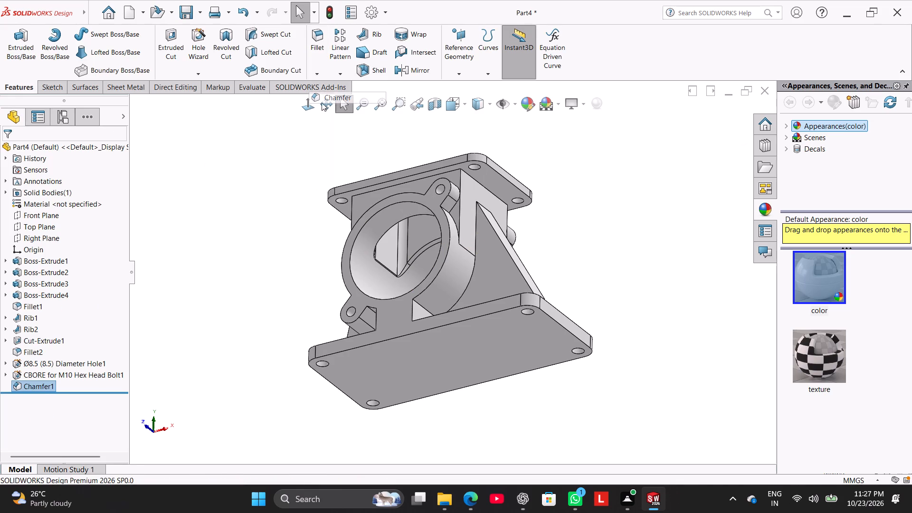
click(359, 231)
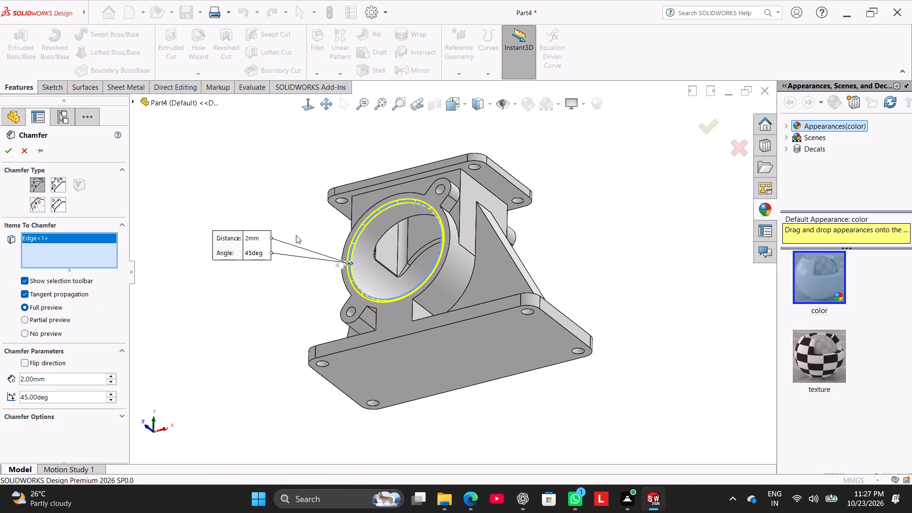
middle_drag(296, 235, 190, 258)
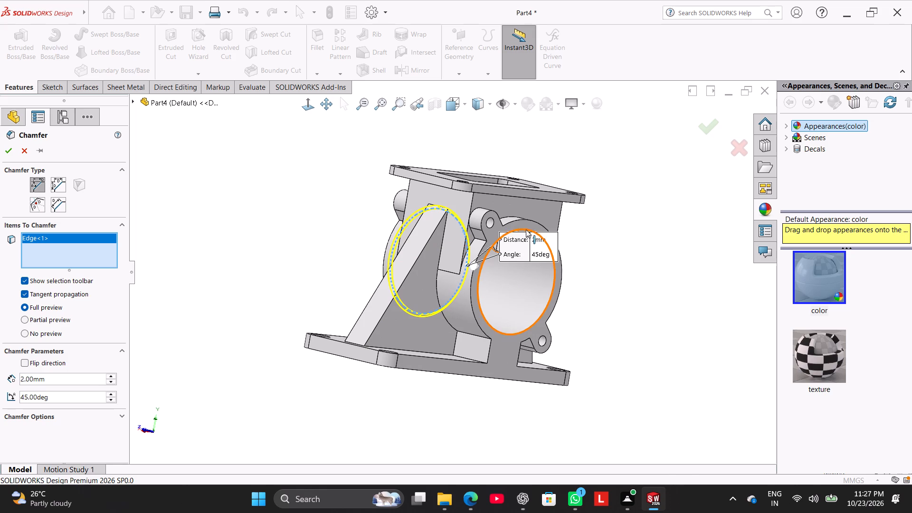
click(526, 229)
click(52, 373)
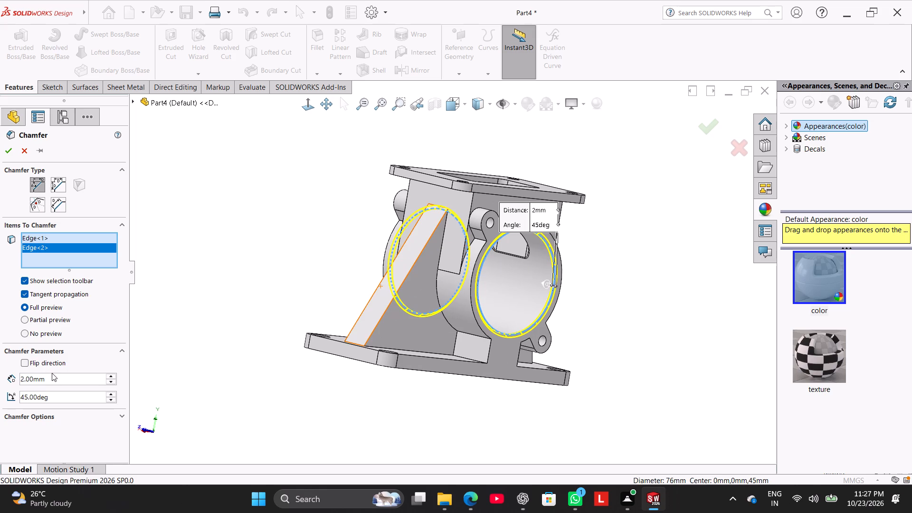
double_click(53, 375)
key(1)
key(Return)
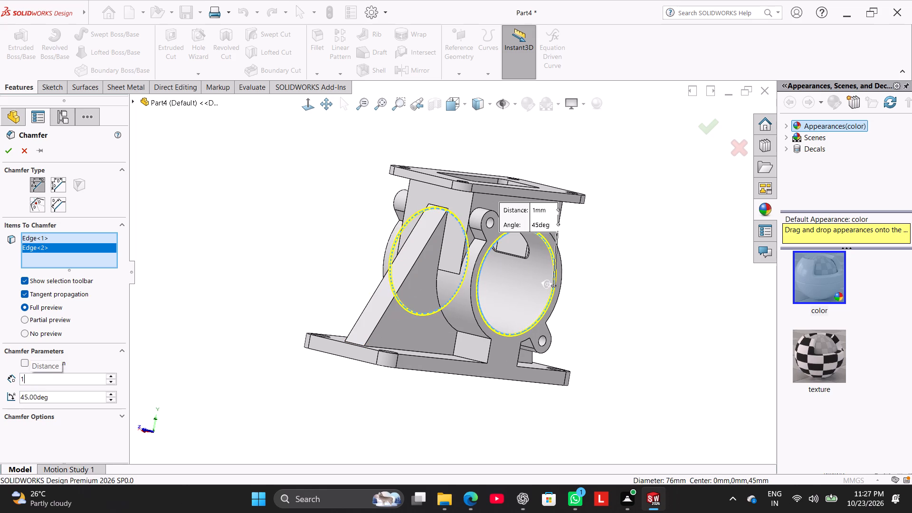
click(9, 153)
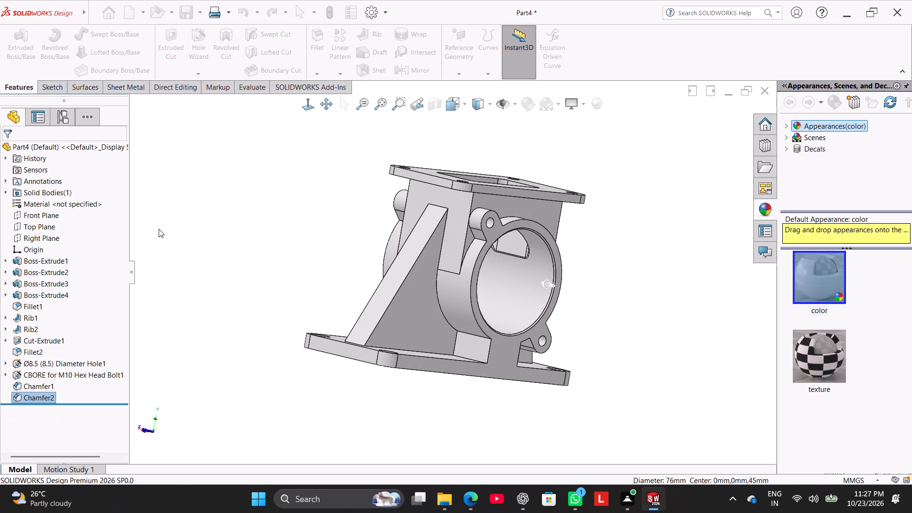
click(167, 229)
Start a symmetric 2 mm fillet and select the five edges where the side rib and web meet the base plate and ring.
right_drag(236, 325, 353, 248)
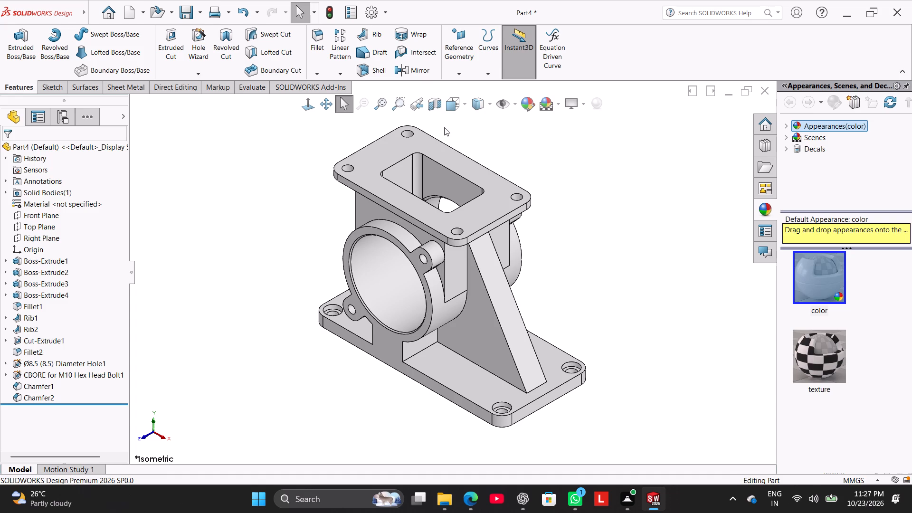
click(317, 43)
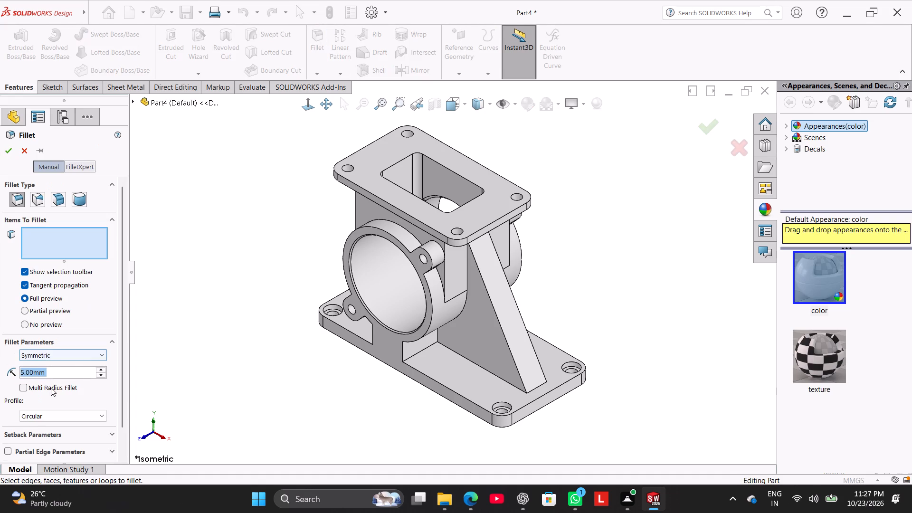
key(2)
key(Return)
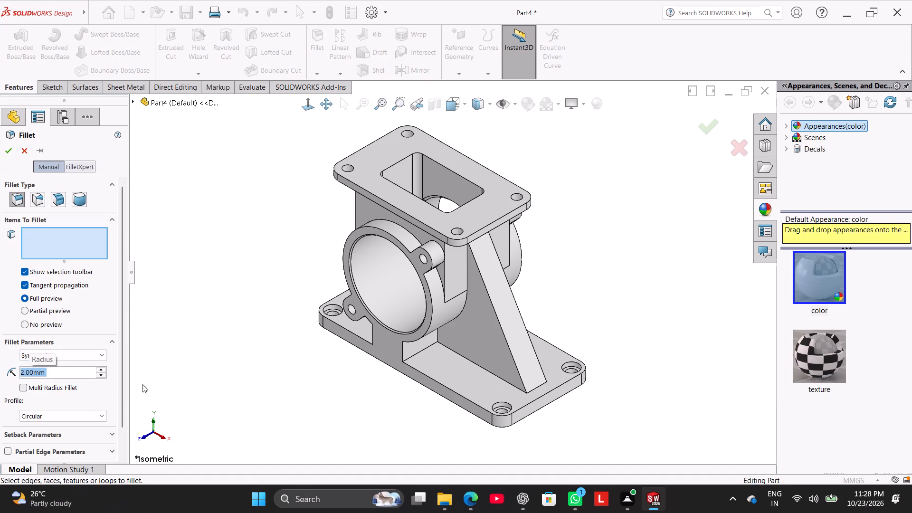
click(468, 360)
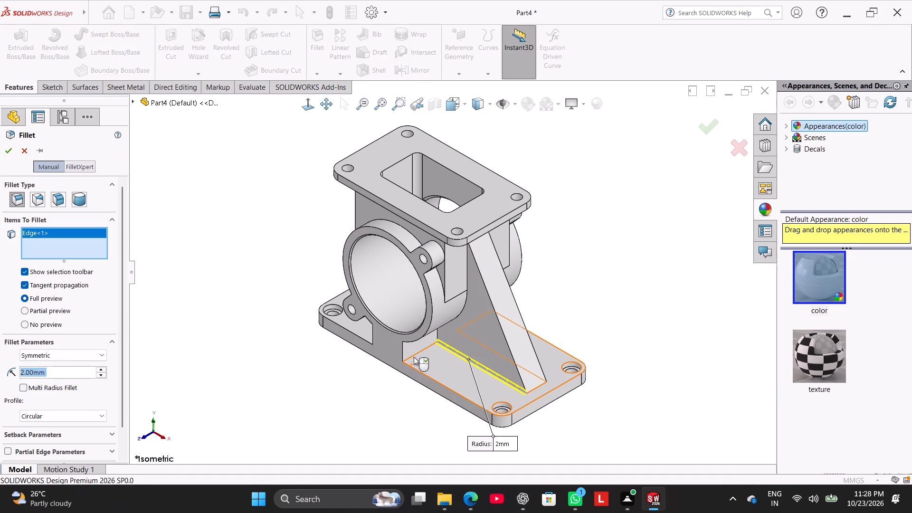
click(414, 355)
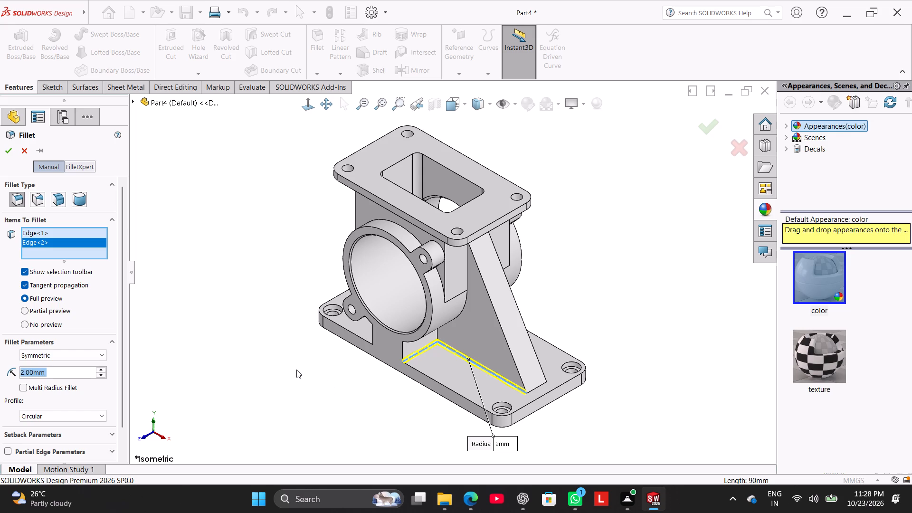
middle_drag(296, 366, 283, 301)
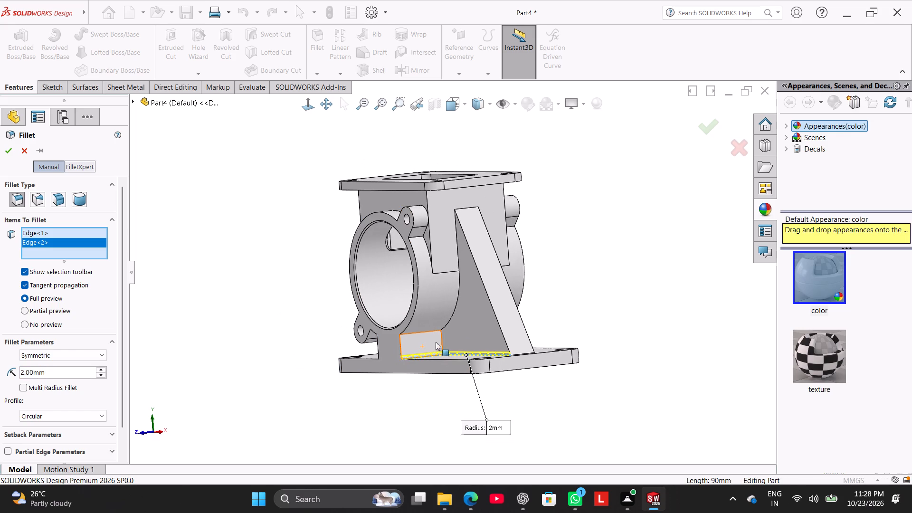
click(440, 339)
click(451, 319)
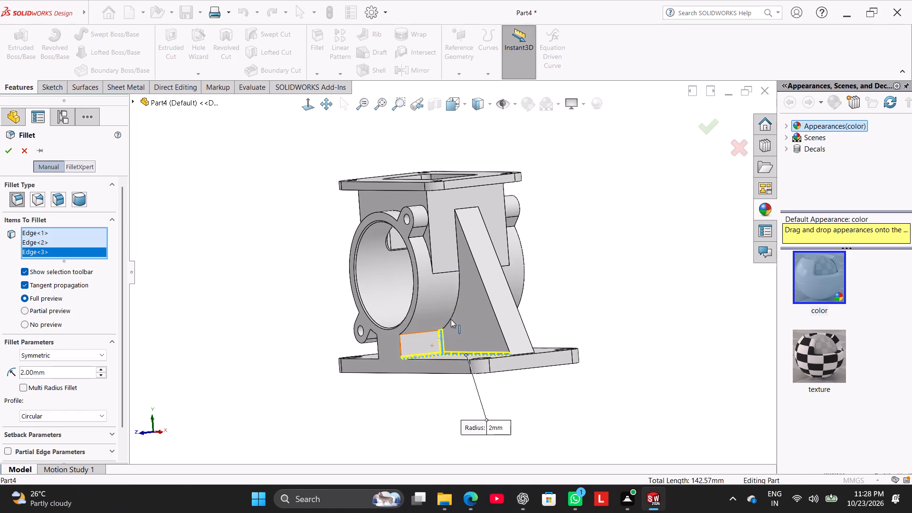
click(428, 332)
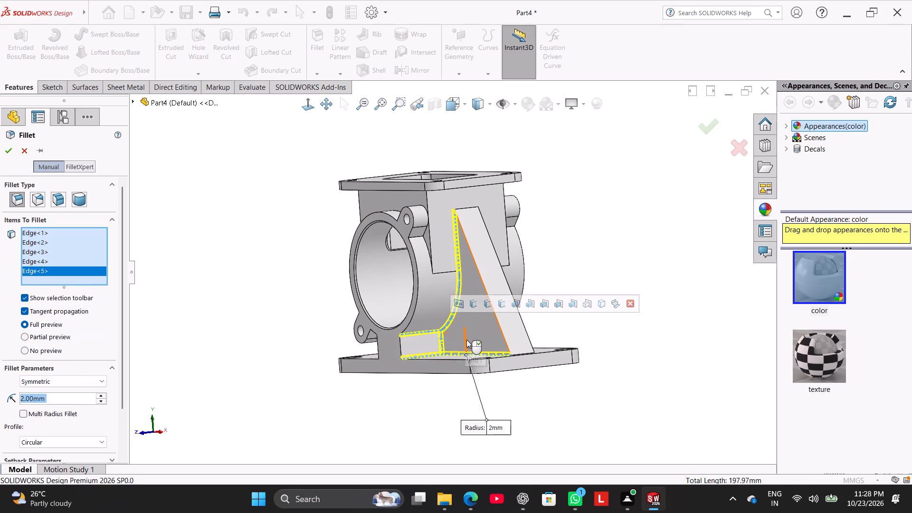
Add to the 2 mm fillet the edges where the ring and its upper lug join each other and the upper block.
middle_drag(466, 340, 473, 340)
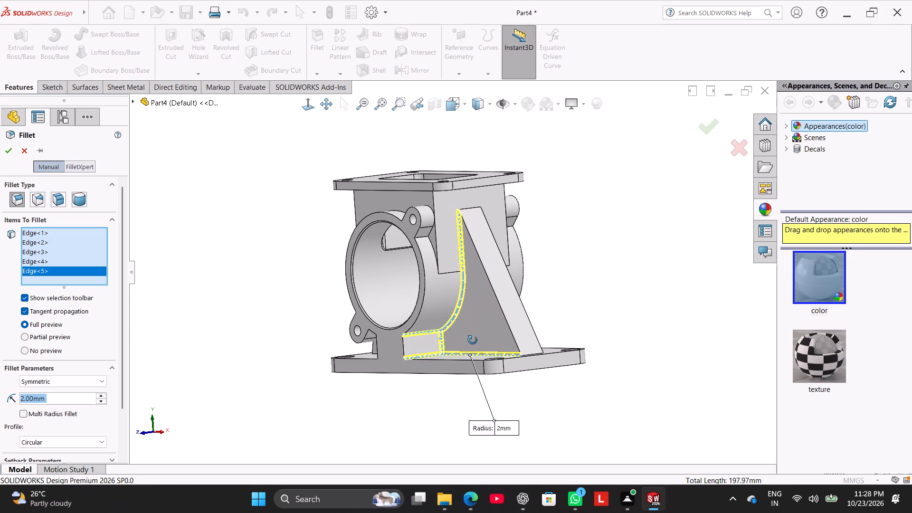
middle_drag(473, 340, 472, 359)
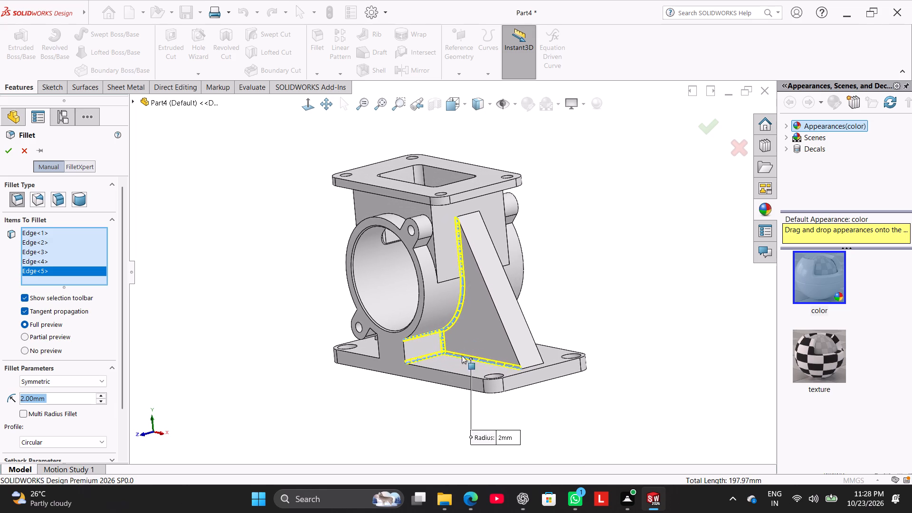
scroll(457, 317, down, 2)
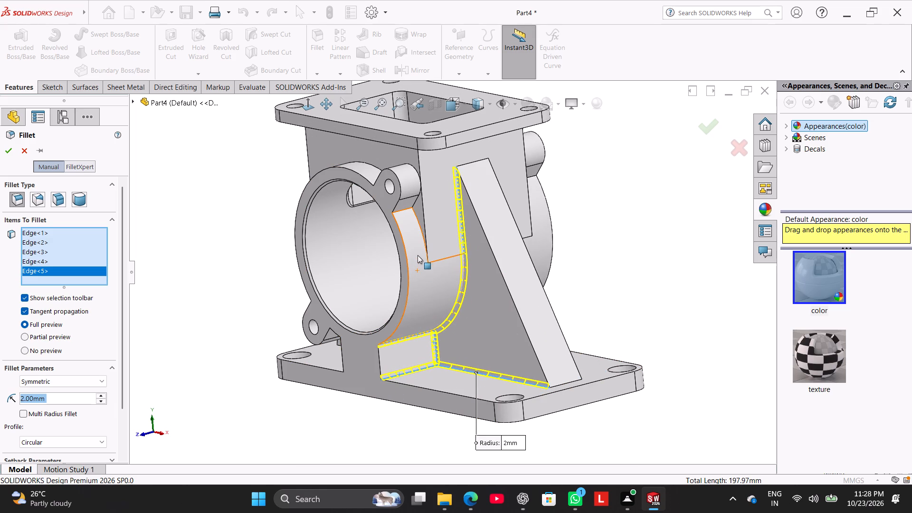
click(417, 215)
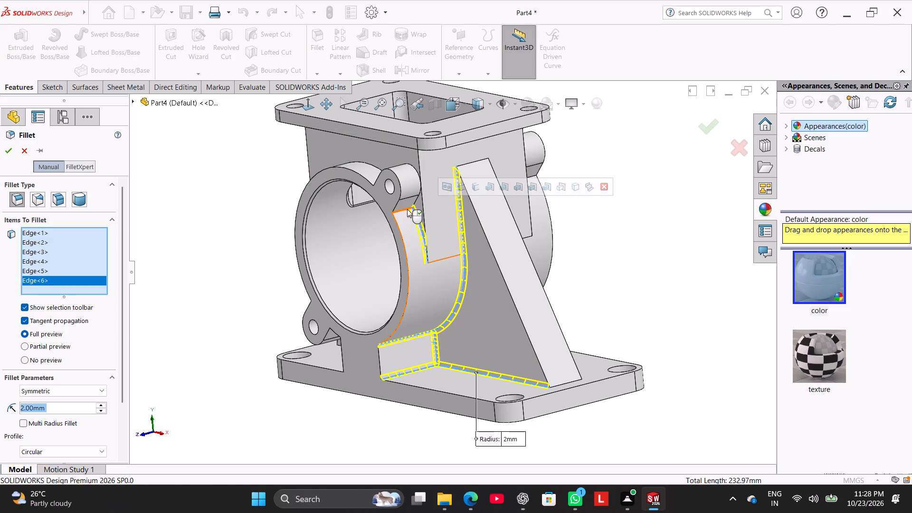
click(407, 209)
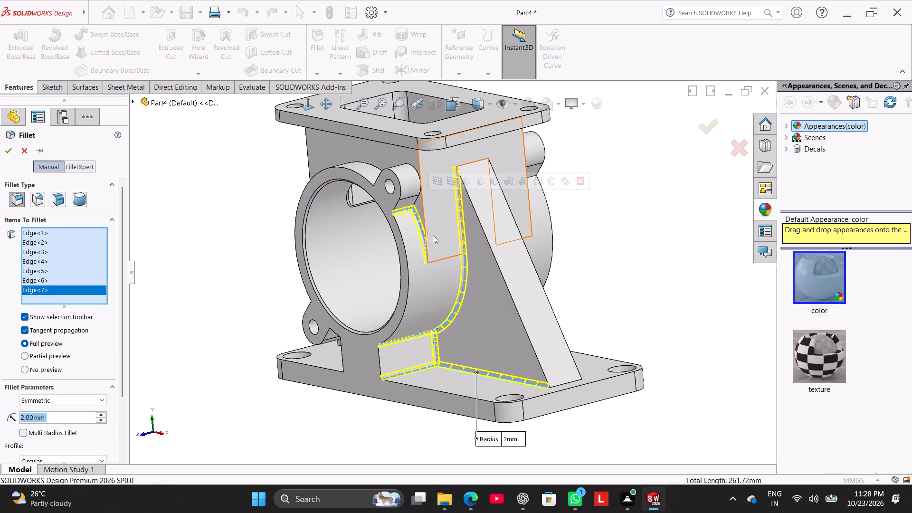
scroll(440, 224, down, 4)
scroll(398, 199, down, 1)
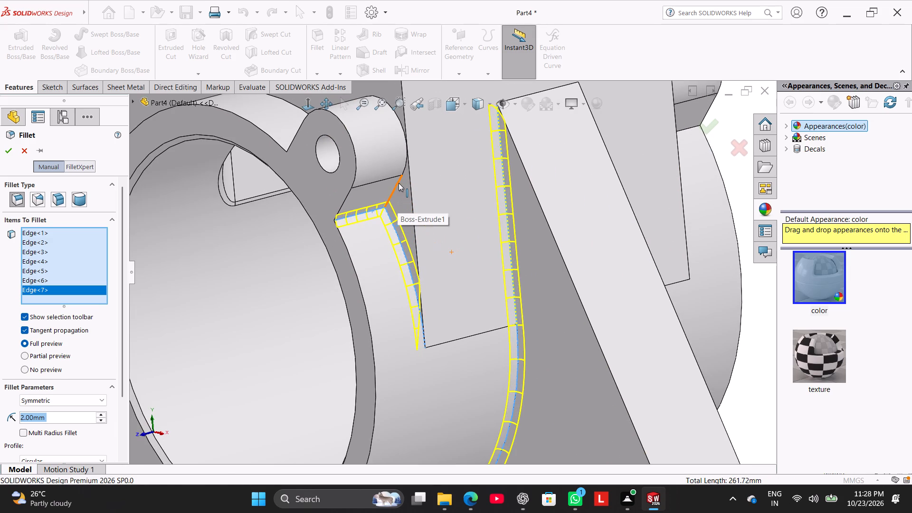
click(399, 183)
scroll(403, 159, up, 4)
middle_drag(380, 171, 401, 198)
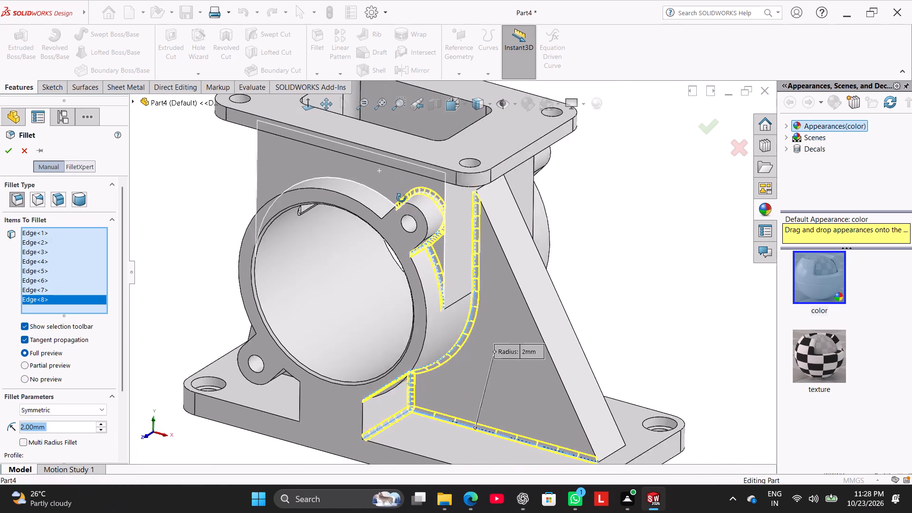
middle_drag(401, 198, 403, 211)
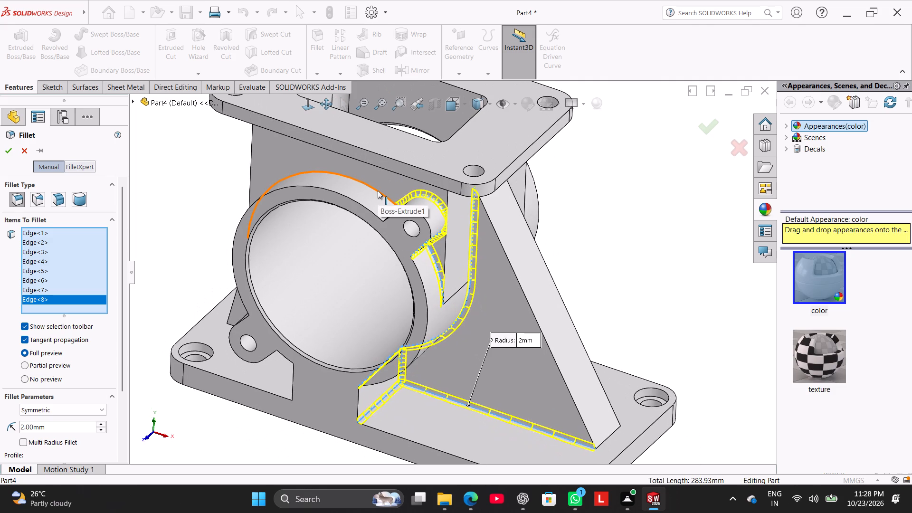
click(378, 190)
Add to the 2 mm fillet the lower lug's junction with the ring and the ring and lug outlines on the rib face.
middle_drag(236, 187, 303, 199)
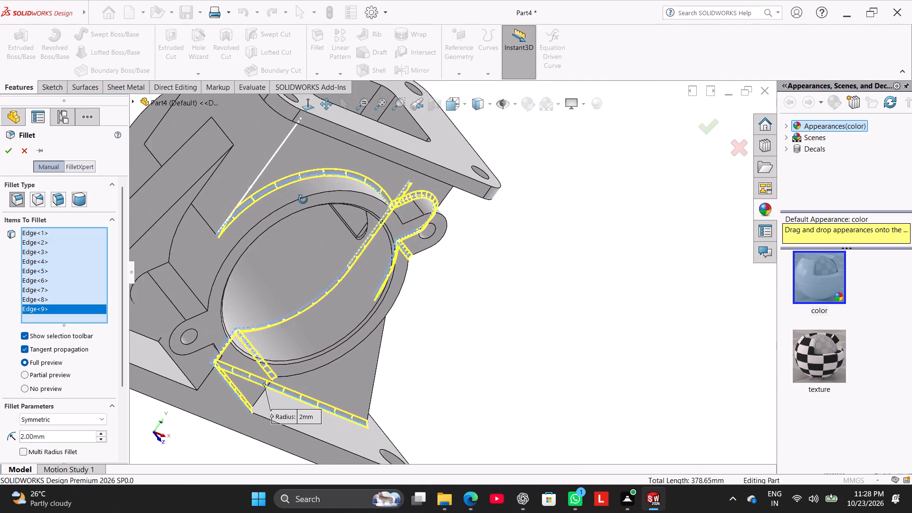
middle_drag(303, 199, 313, 202)
click(175, 281)
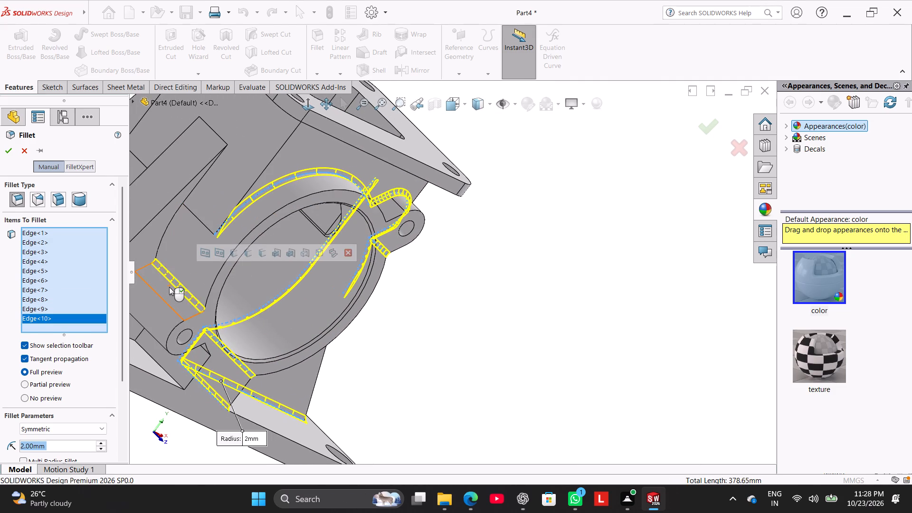
scroll(169, 287, up, 2)
click(238, 268)
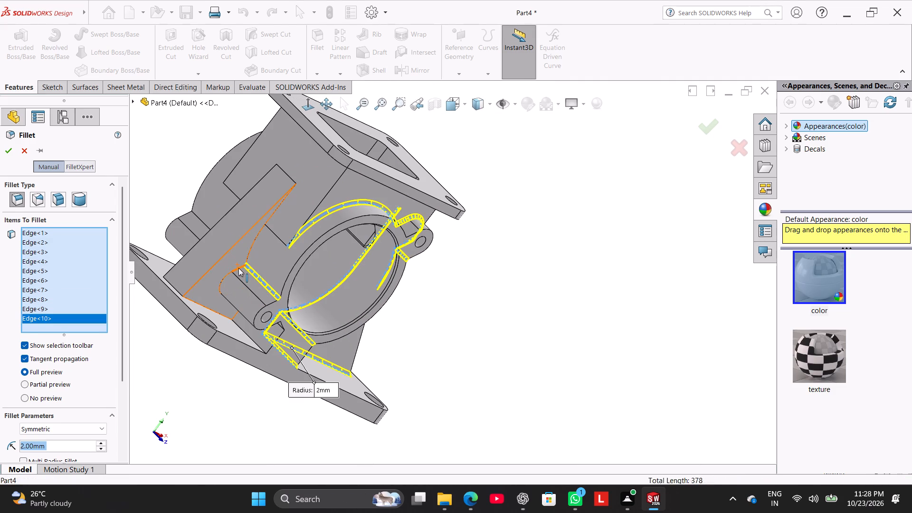
click(252, 247)
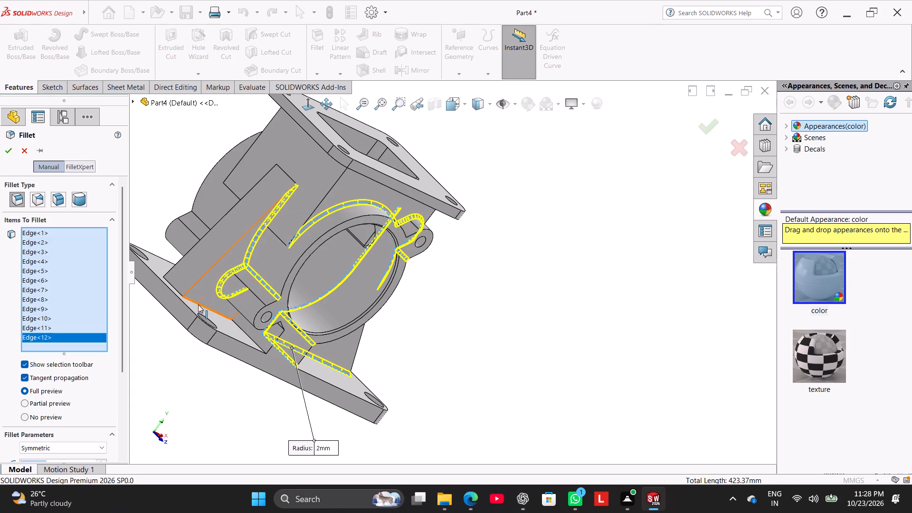
Add to the 2 mm fillet the edges joining the lower lug's support block to the lug and rib, plus the rib's base-plate edge.
middle_drag(190, 285, 182, 204)
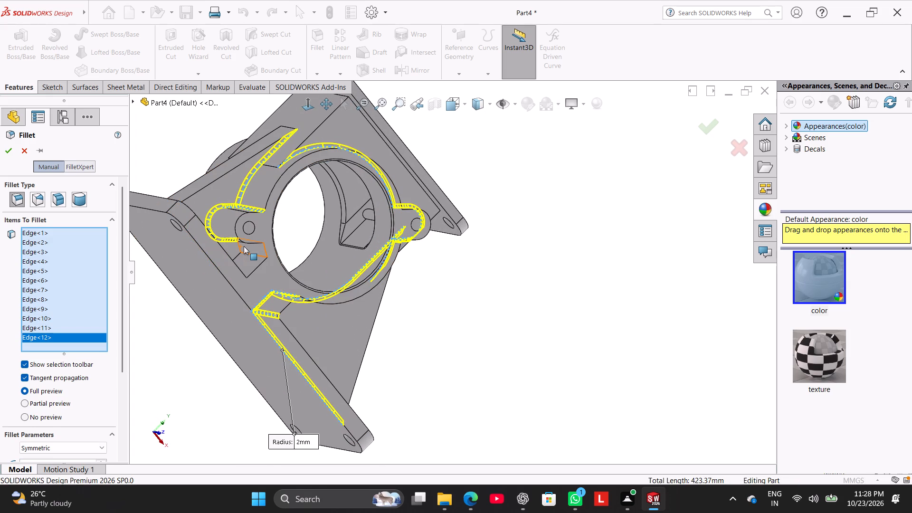
click(238, 246)
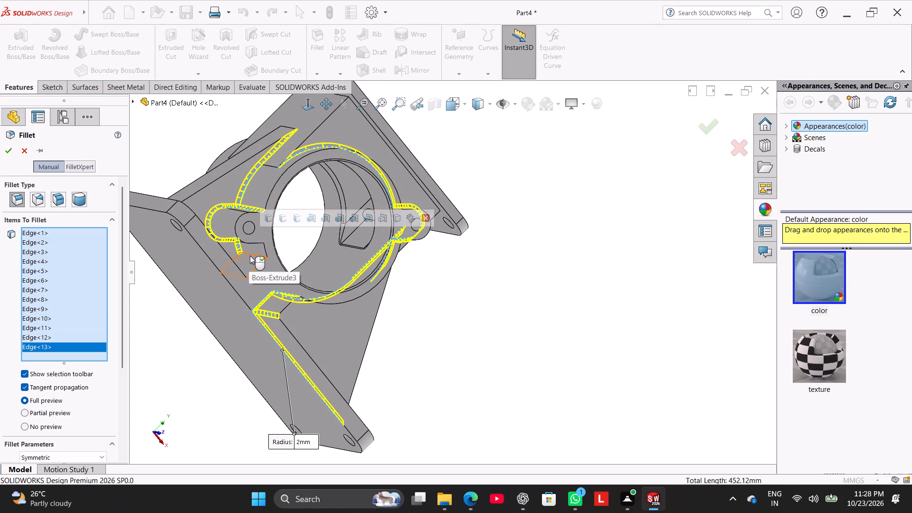
click(250, 256)
middle_drag(244, 277, 231, 318)
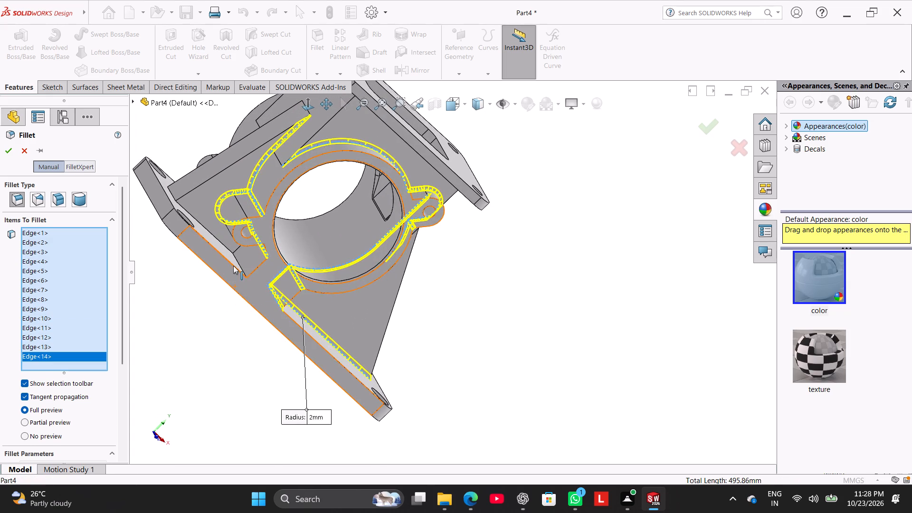
scroll(245, 259, down, 3)
click(269, 243)
scroll(267, 277, up, 3)
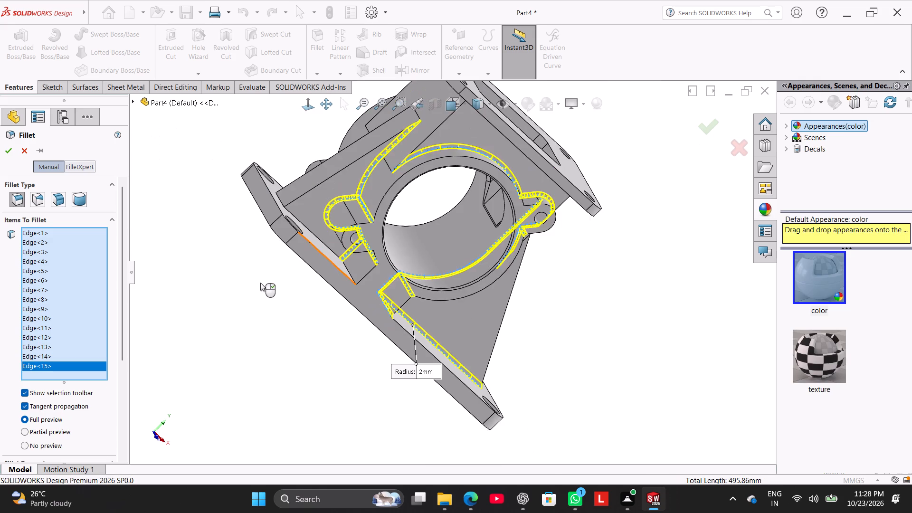
middle_drag(249, 289, 264, 308)
scroll(298, 248, down, 2)
click(313, 203)
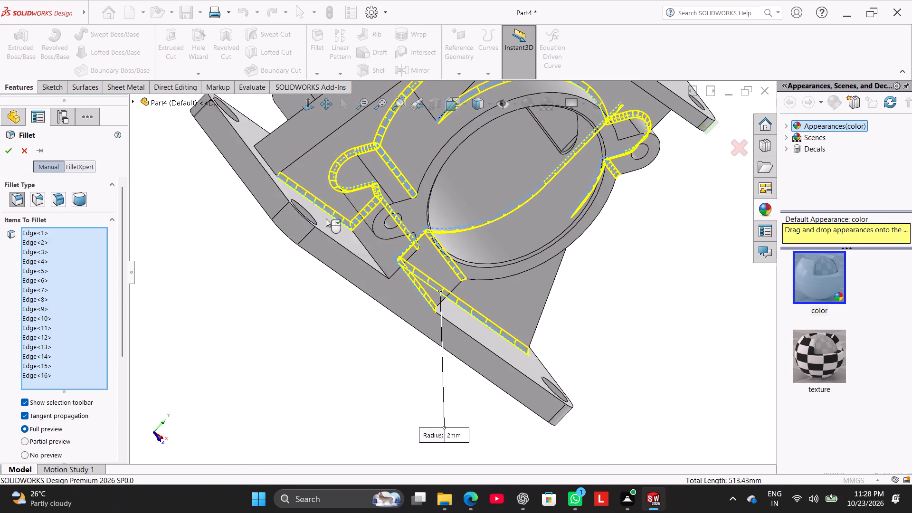
Add to the 2 mm fillet the curved edge where the ring meets the rib on the rib's opposite face.
scroll(328, 219, up, 3)
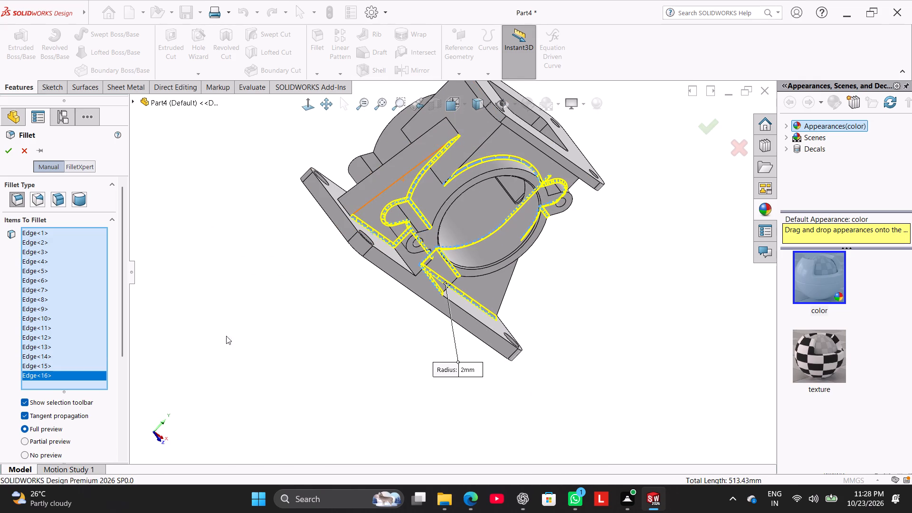
middle_drag(223, 310, 238, 316)
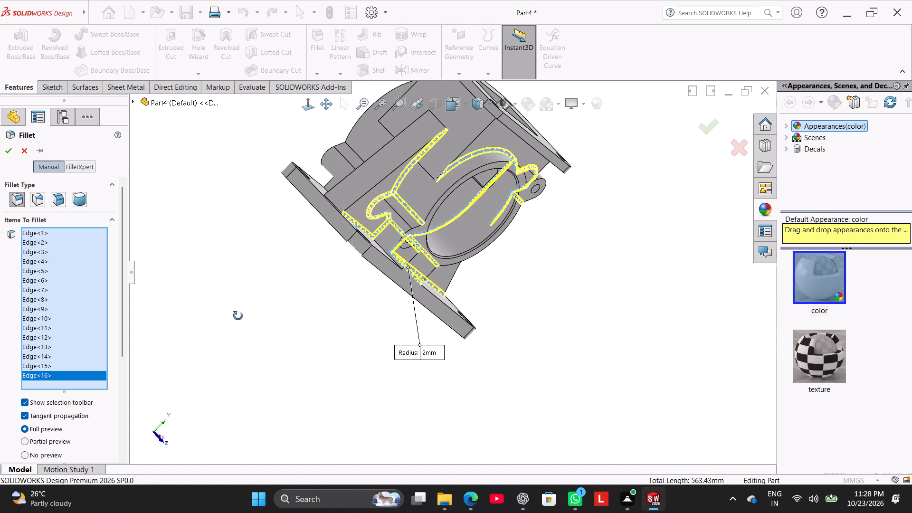
middle_drag(238, 316, 238, 320)
scroll(300, 277, up, 2)
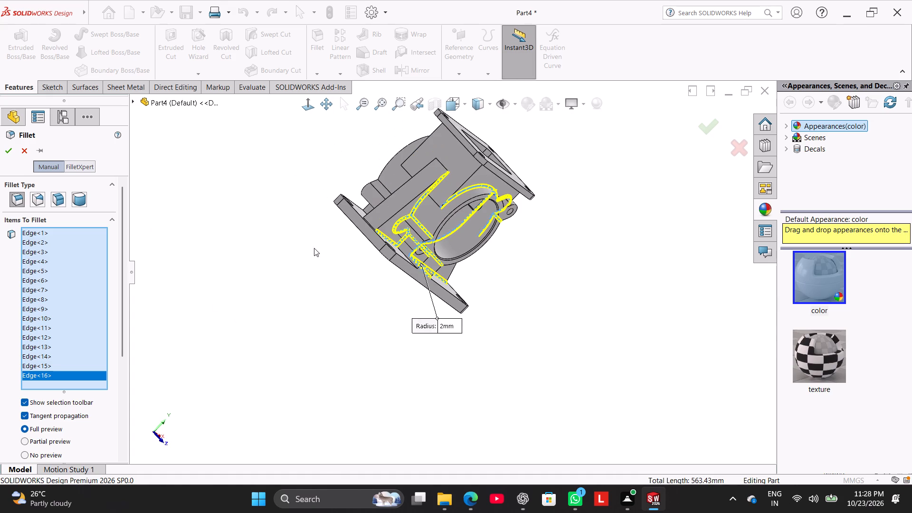
middle_drag(323, 254, 336, 306)
scroll(337, 307, down, 3)
middle_drag(367, 290, 385, 319)
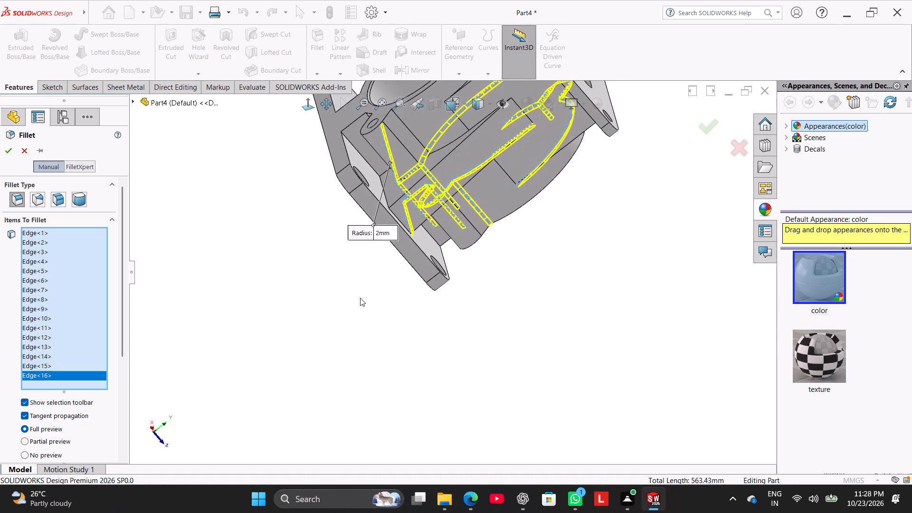
scroll(372, 283, up, 2)
middle_drag(380, 264, 351, 244)
scroll(451, 162, down, 3)
middle_drag(324, 152, 332, 164)
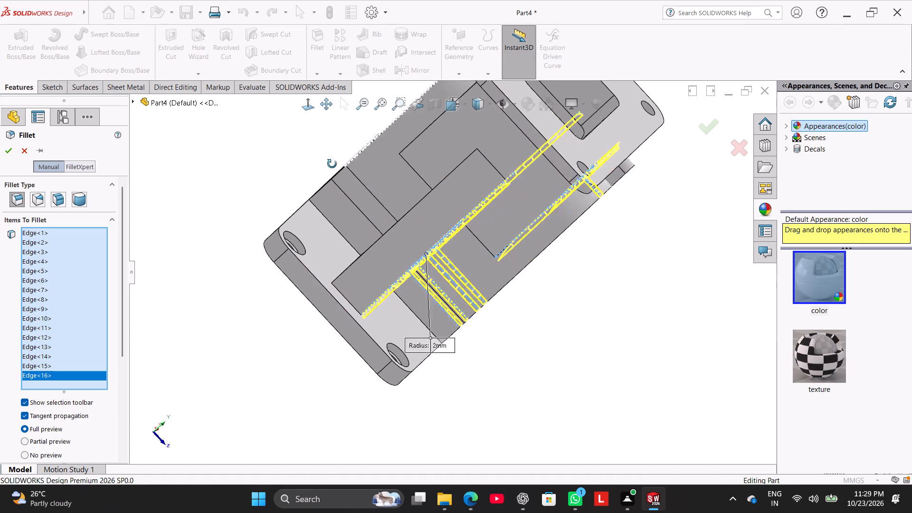
middle_drag(332, 164, 339, 188)
middle_drag(246, 235, 227, 198)
scroll(387, 197, down, 4)
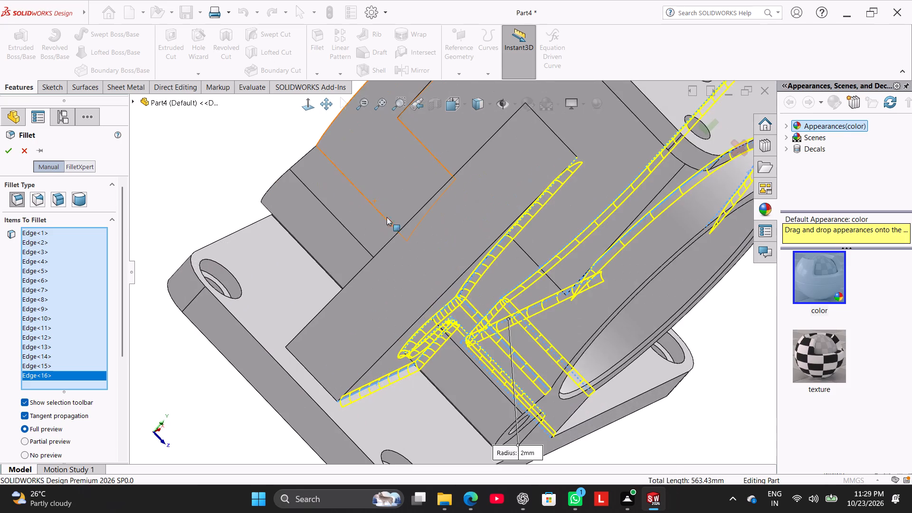
middle_drag(228, 146, 256, 179)
scroll(289, 208, up, 2)
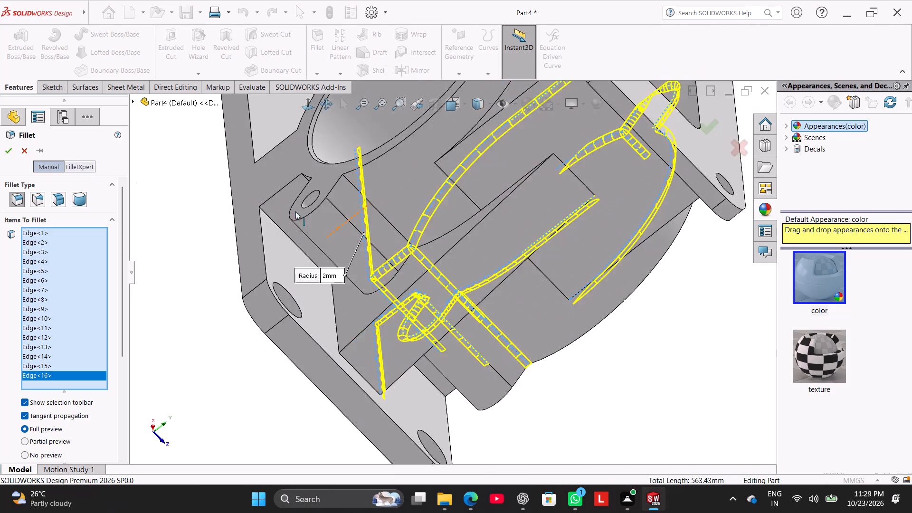
scroll(295, 211, up, 2)
middle_drag(239, 292, 259, 312)
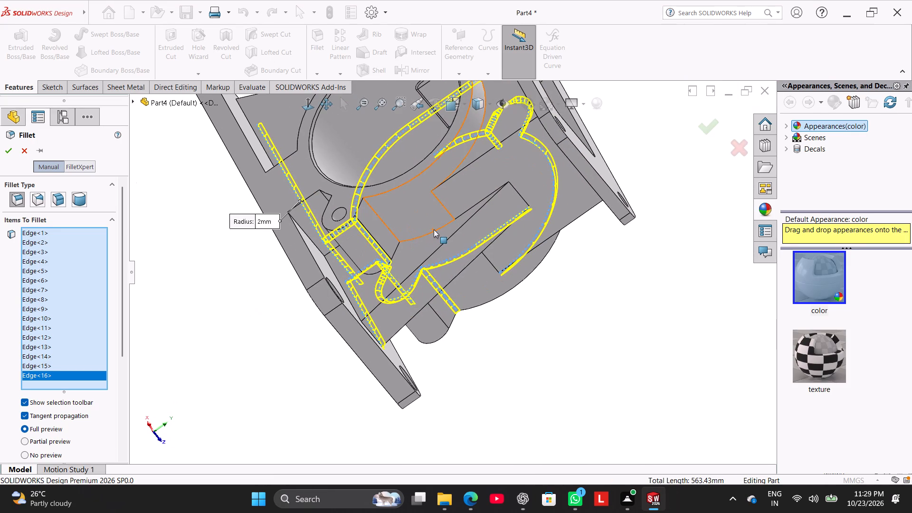
click(434, 229)
middle_drag(289, 299, 276, 281)
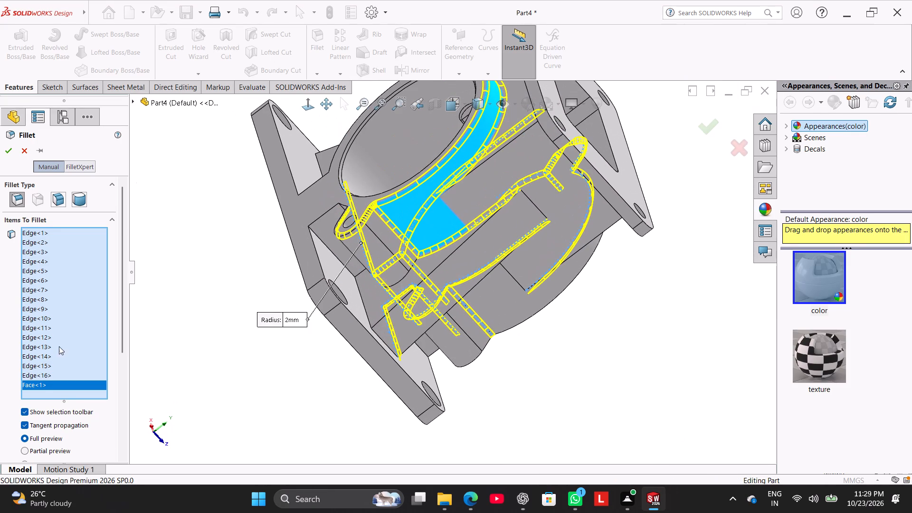
right_click(40, 382)
click(77, 399)
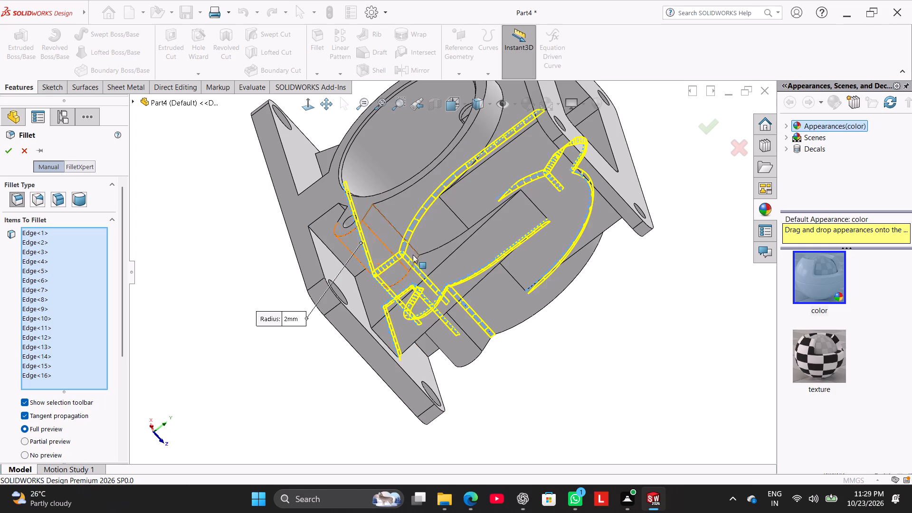
click(448, 242)
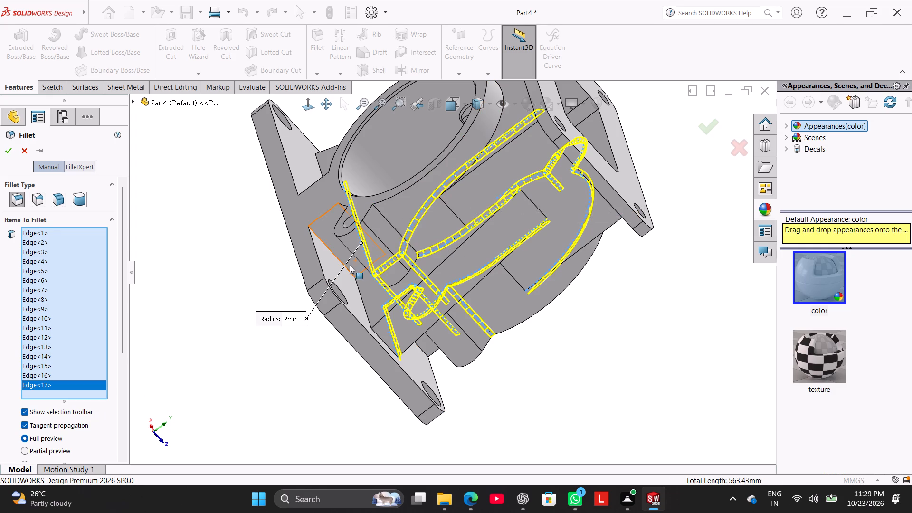
click(453, 209)
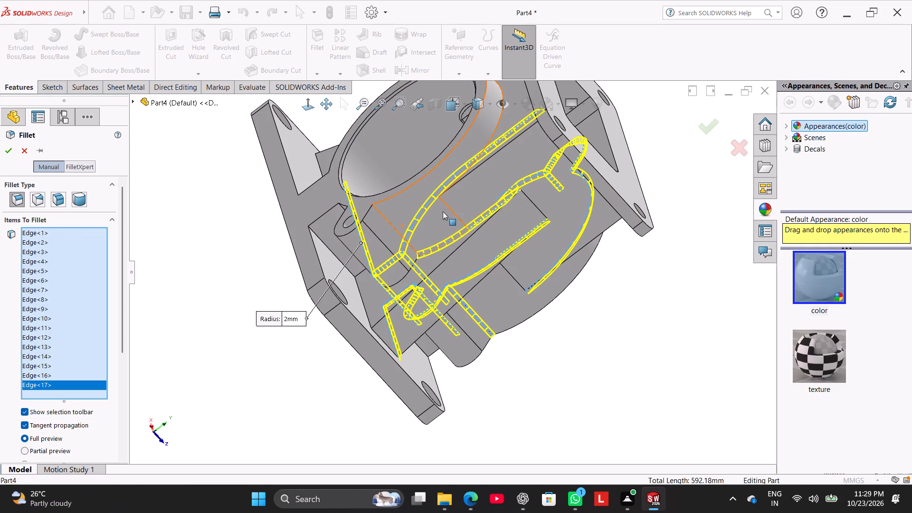
click(453, 210)
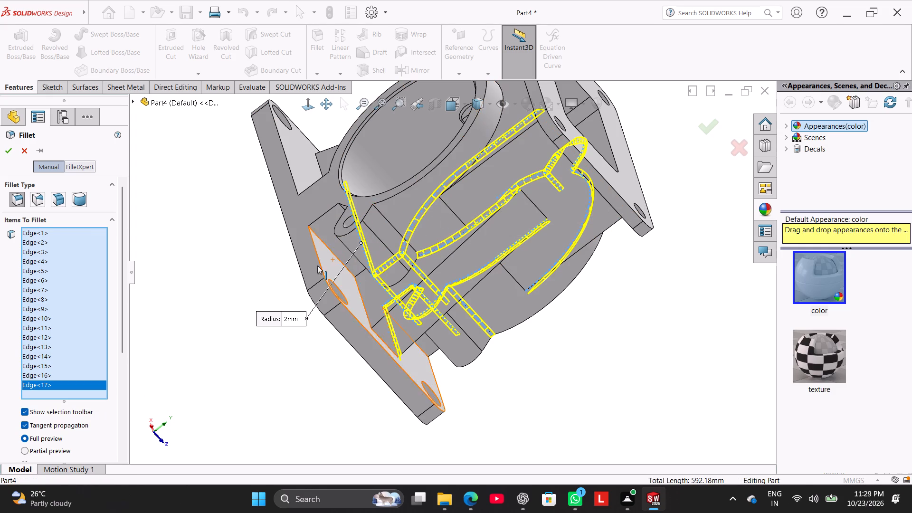
Add to the 2 mm fillet the opposite lower lug's straight junction with the ring and its rounded outline on the rib.
middle_drag(210, 285, 148, 256)
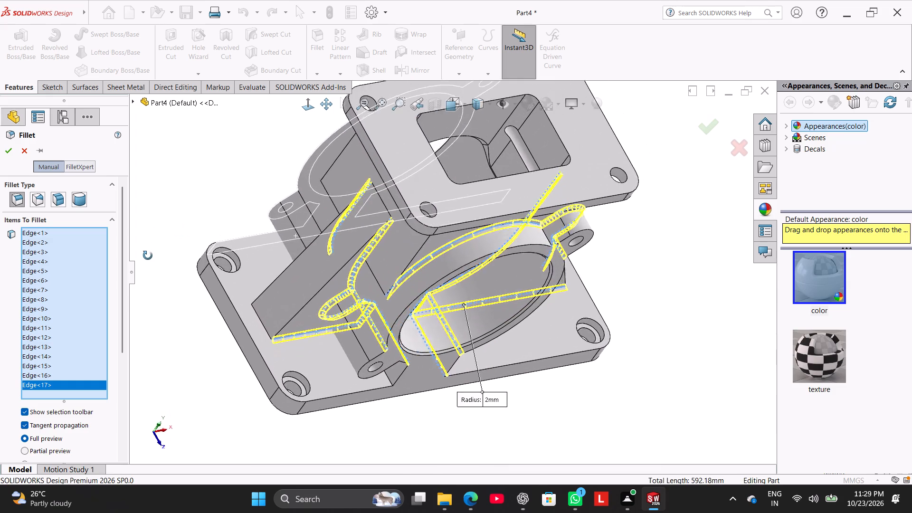
middle_drag(148, 256, 190, 257)
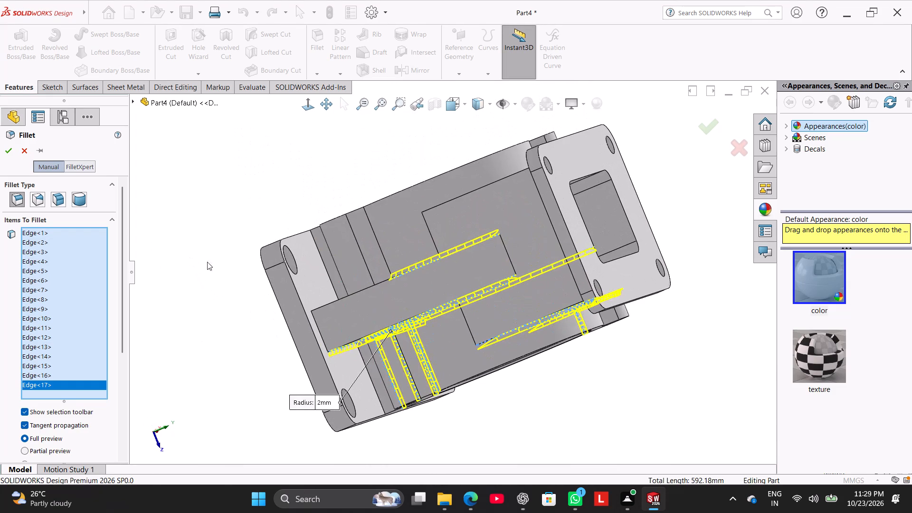
click(377, 241)
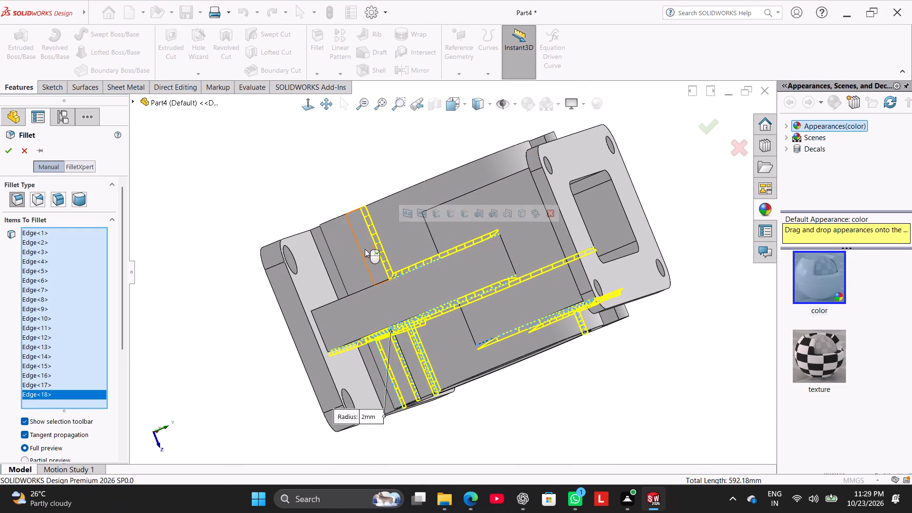
middle_drag(322, 208, 352, 274)
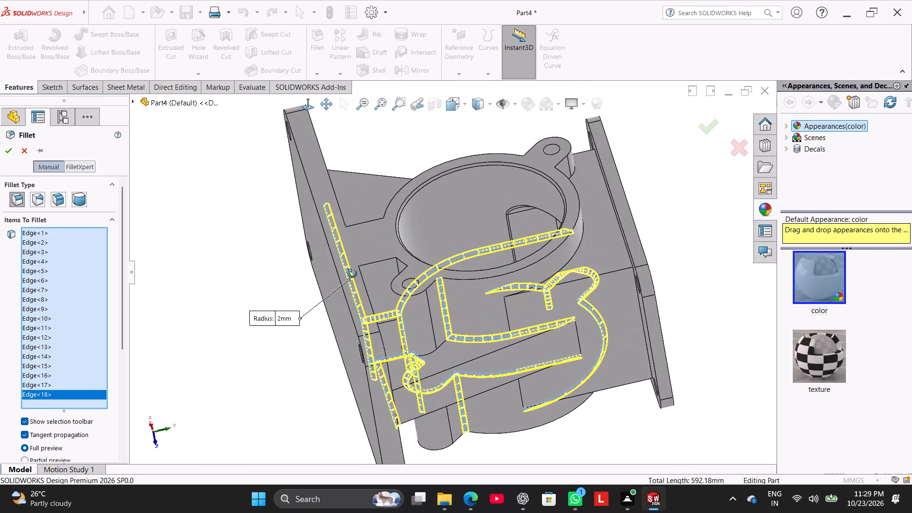
middle_drag(352, 274, 326, 207)
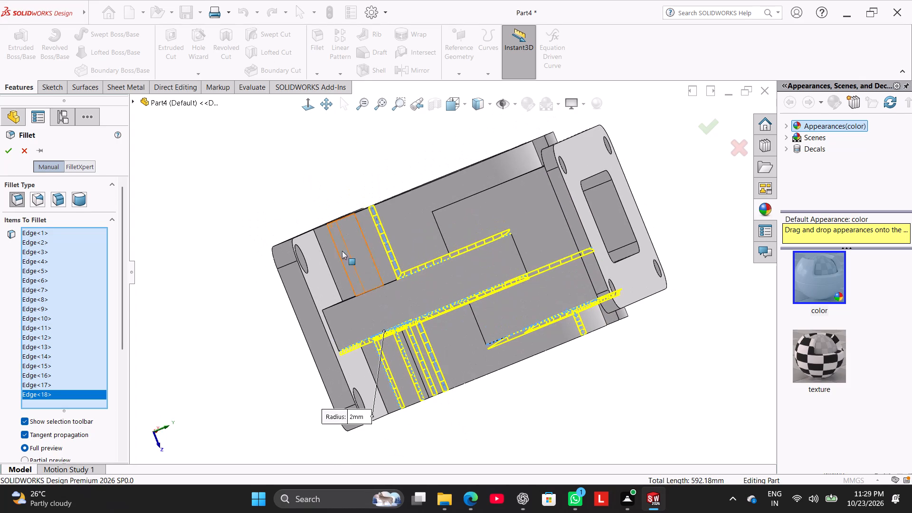
middle_drag(309, 188, 316, 223)
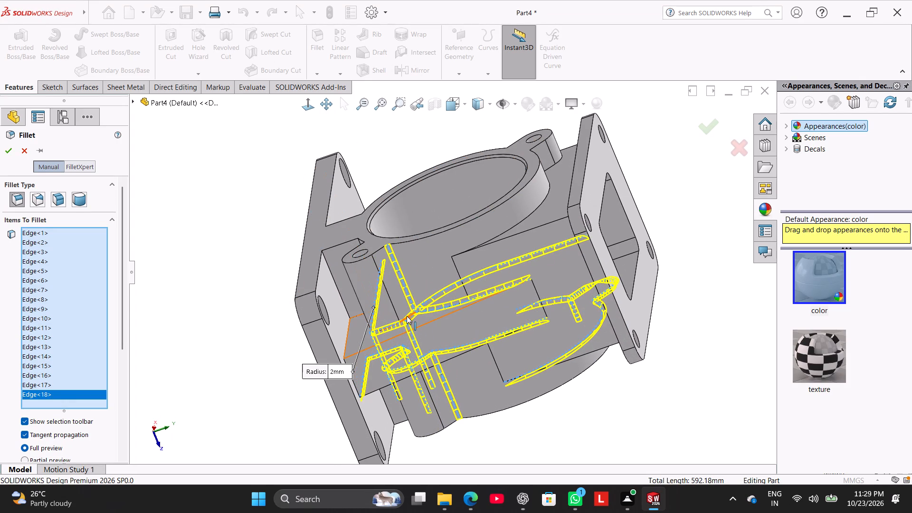
click(407, 316)
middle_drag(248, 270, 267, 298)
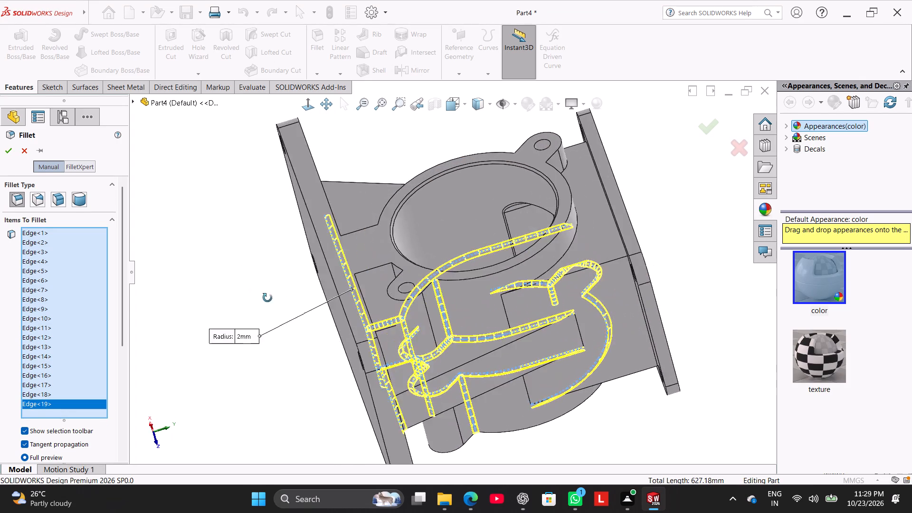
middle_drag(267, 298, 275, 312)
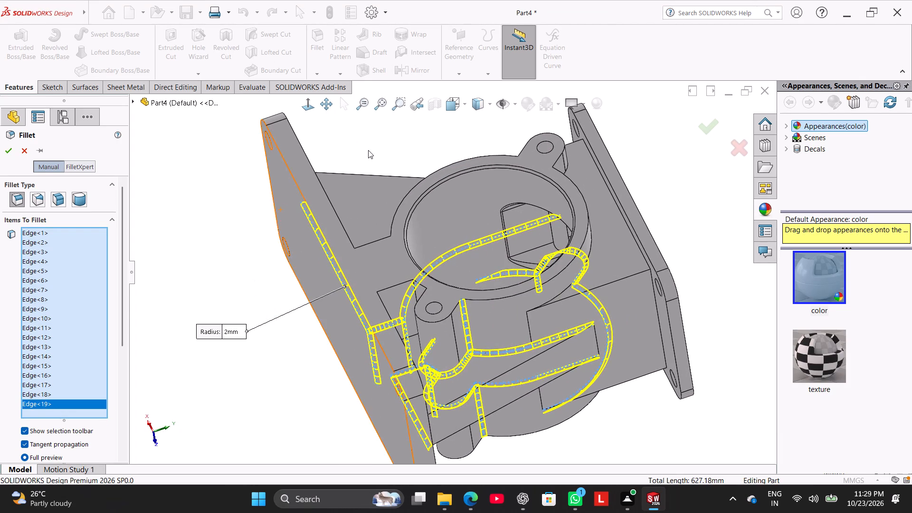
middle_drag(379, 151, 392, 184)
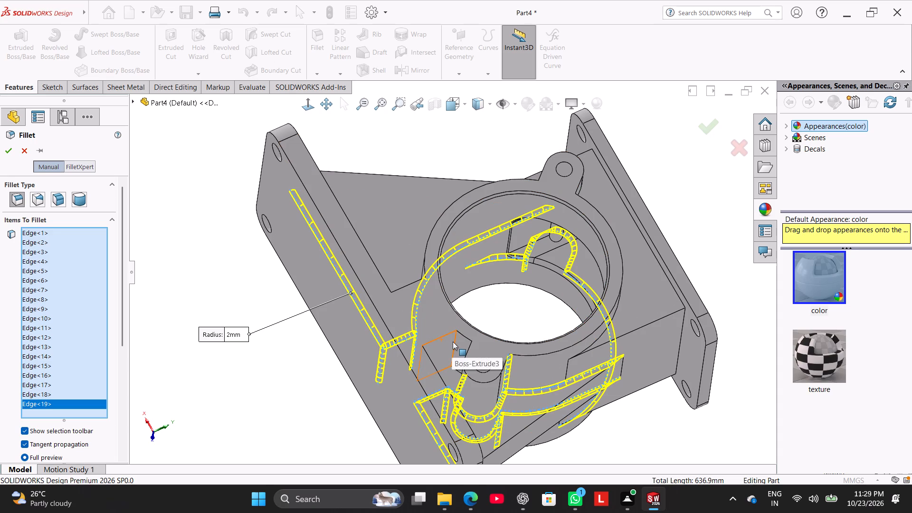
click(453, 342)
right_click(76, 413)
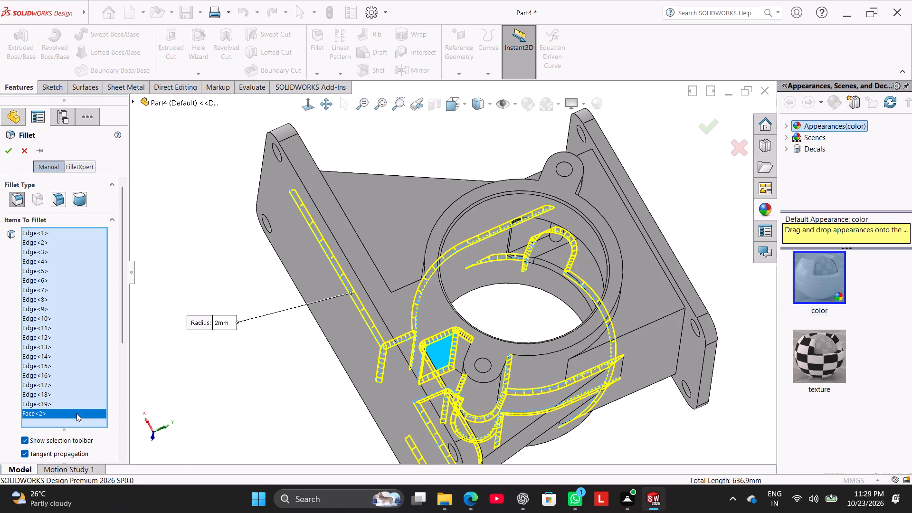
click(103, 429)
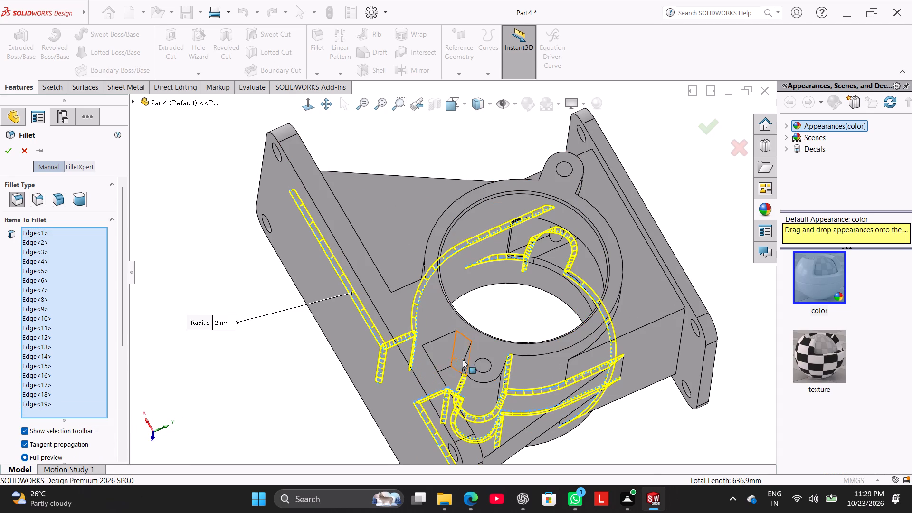
Add to the 2 mm fillet the edges joining the other lower lug's support block to the lug and rib.
middle_drag(465, 360, 476, 383)
click(459, 352)
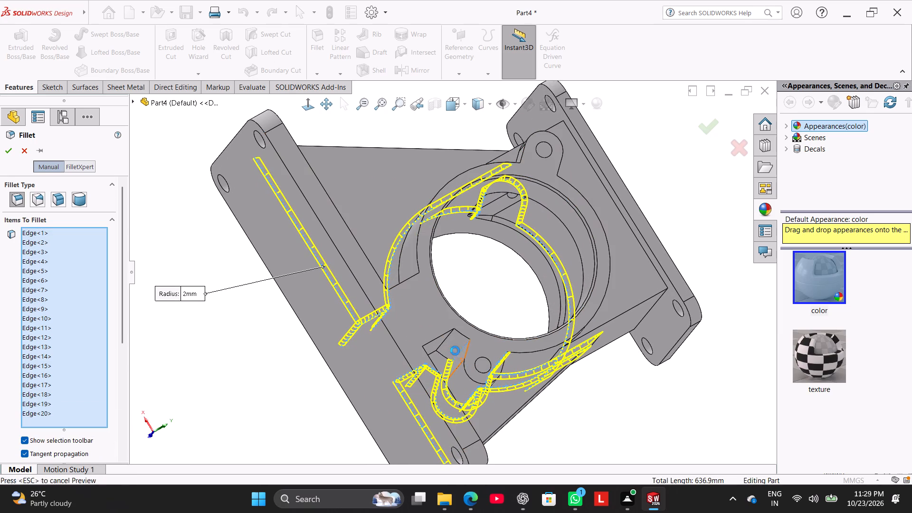
click(445, 339)
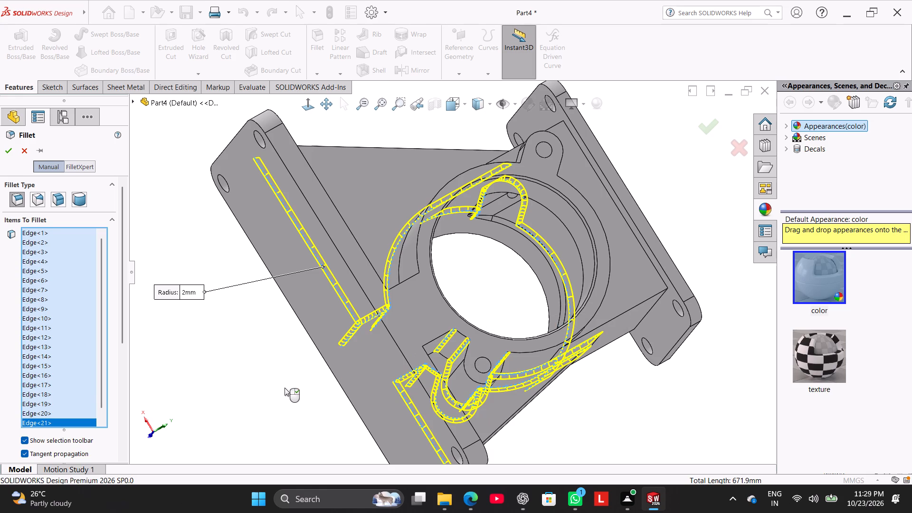
middle_click(285, 383)
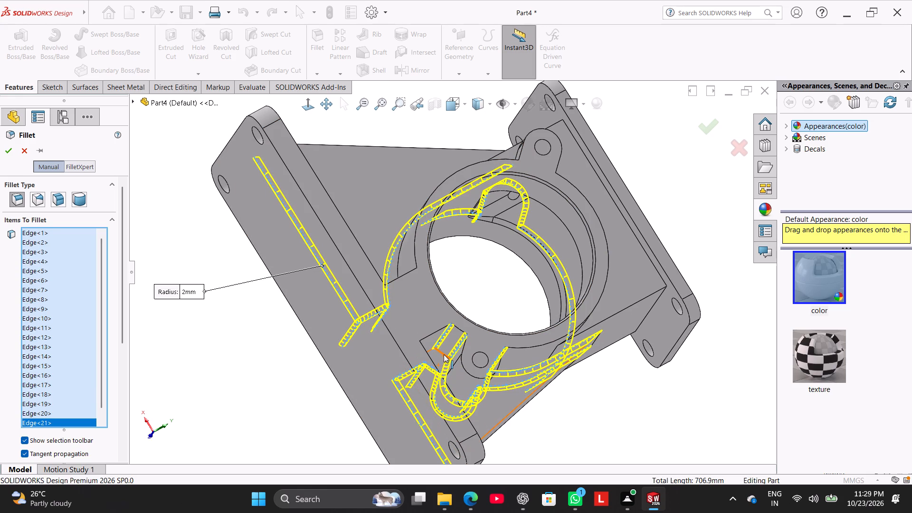
click(444, 354)
middle_drag(272, 387, 232, 387)
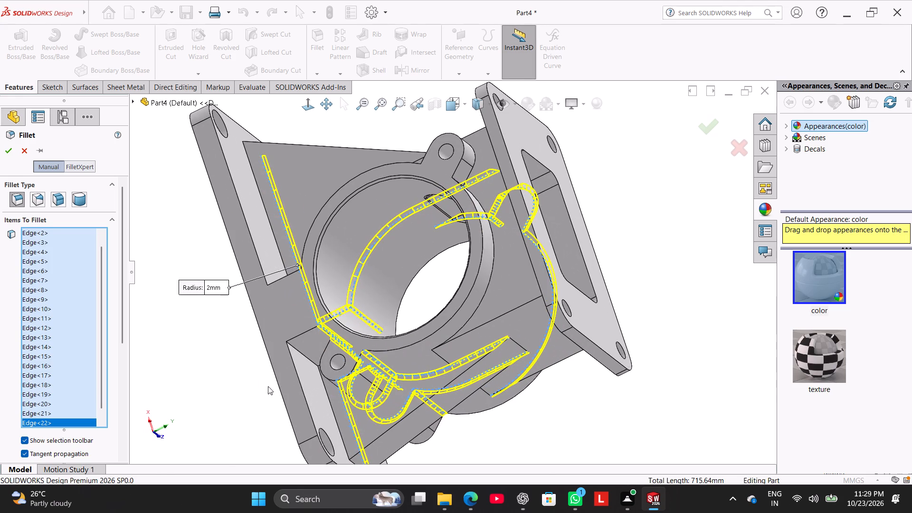
middle_drag(253, 361, 260, 350)
click(315, 370)
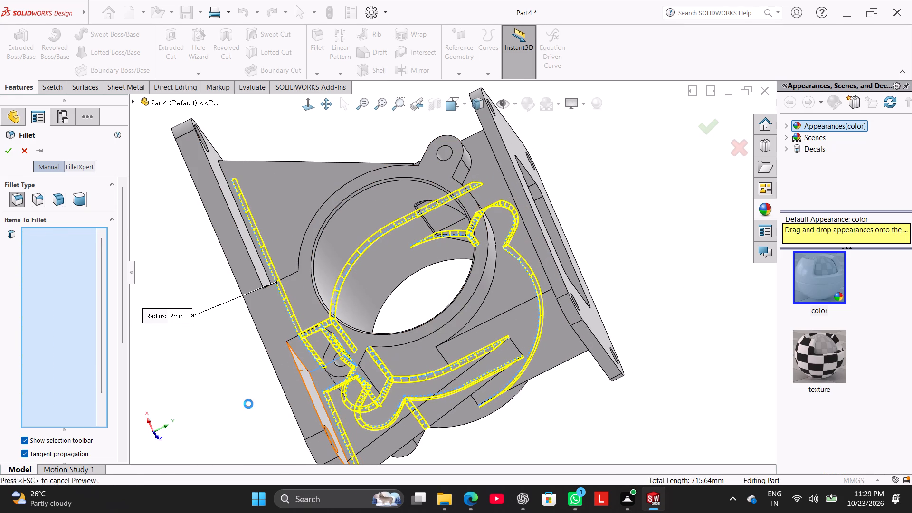
Add to the 2 mm fillet the rib's base-plate edge and the adjoining lug support block's base-plate edge.
middle_drag(224, 400, 193, 356)
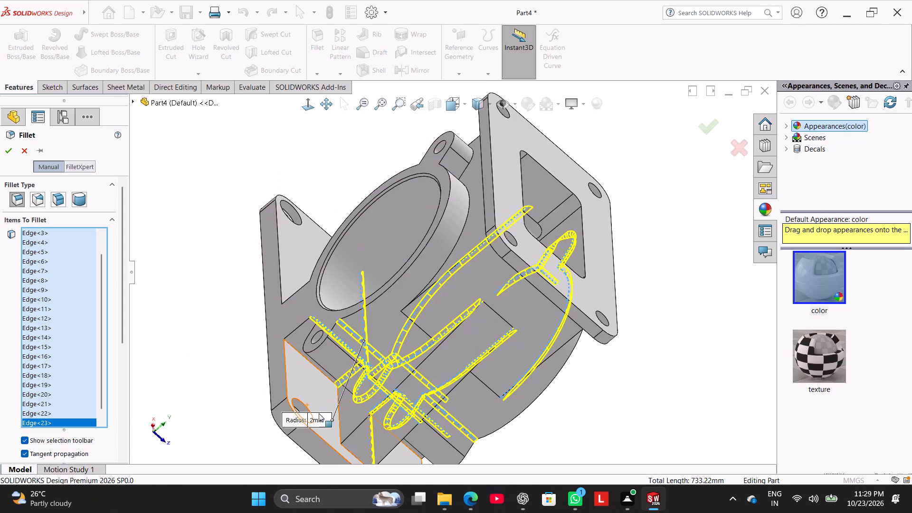
click(340, 427)
middle_drag(240, 371, 252, 401)
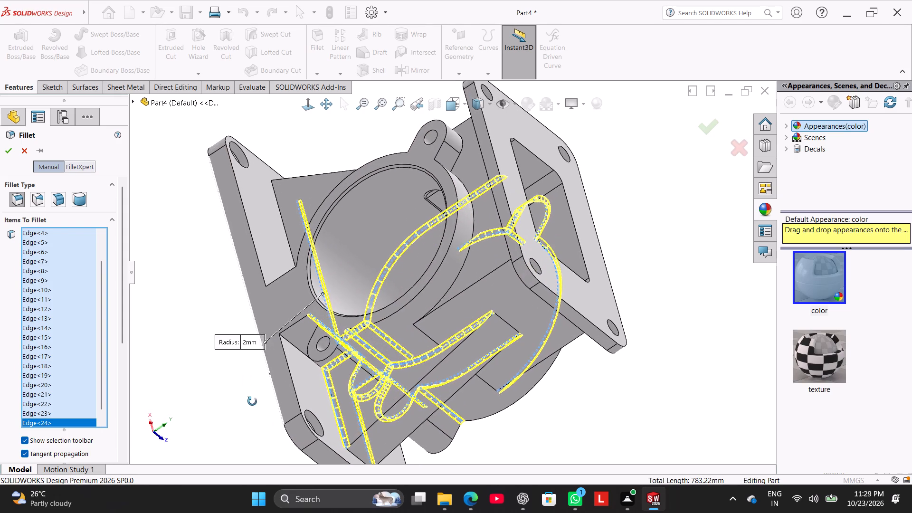
middle_drag(252, 401, 185, 271)
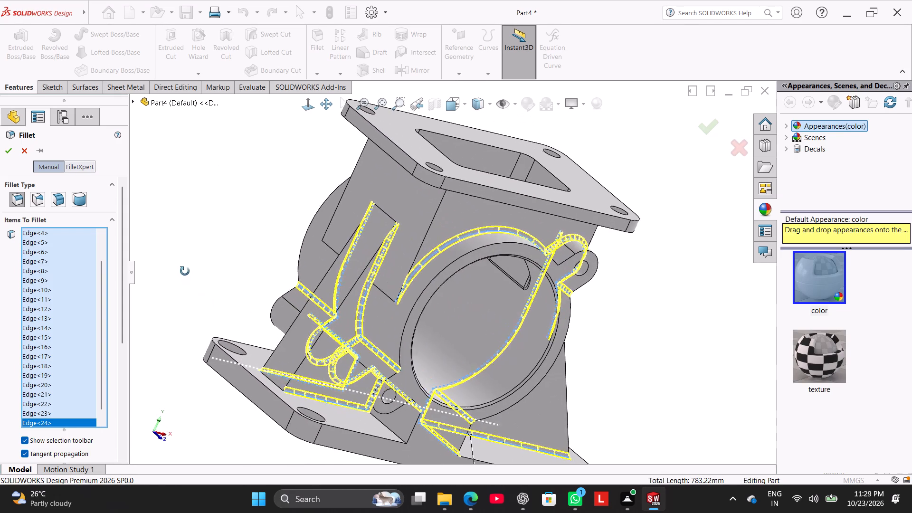
middle_drag(185, 271, 201, 296)
scroll(343, 376, down, 4)
scroll(329, 425, up, 3)
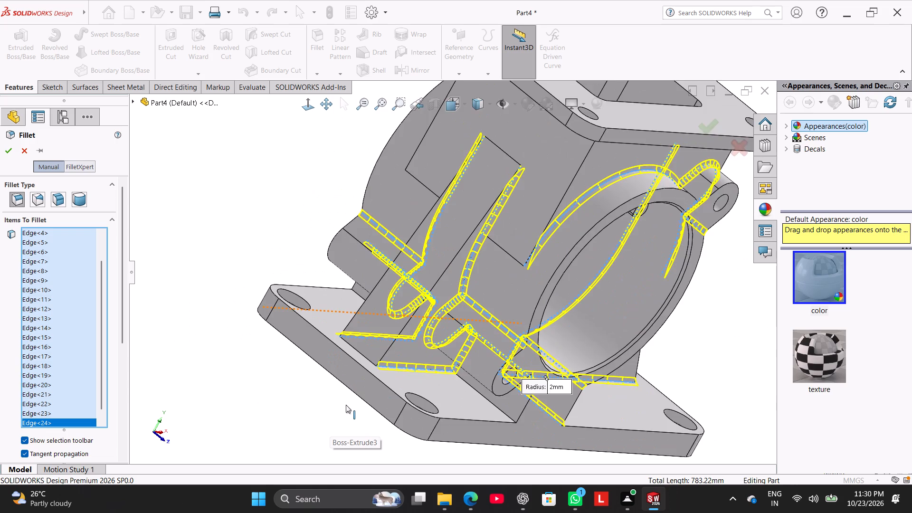
scroll(346, 405, up, 1)
scroll(370, 401, down, 3)
click(571, 335)
Add to the 2 mm fillet the base-plate edge of the lug support block on the rib's opposite side.
middle_drag(374, 406, 385, 381)
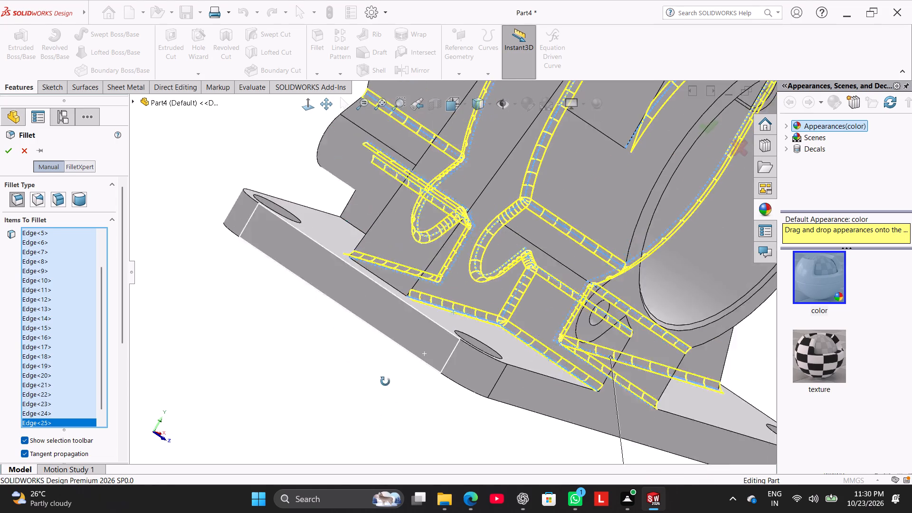
middle_drag(385, 381, 387, 390)
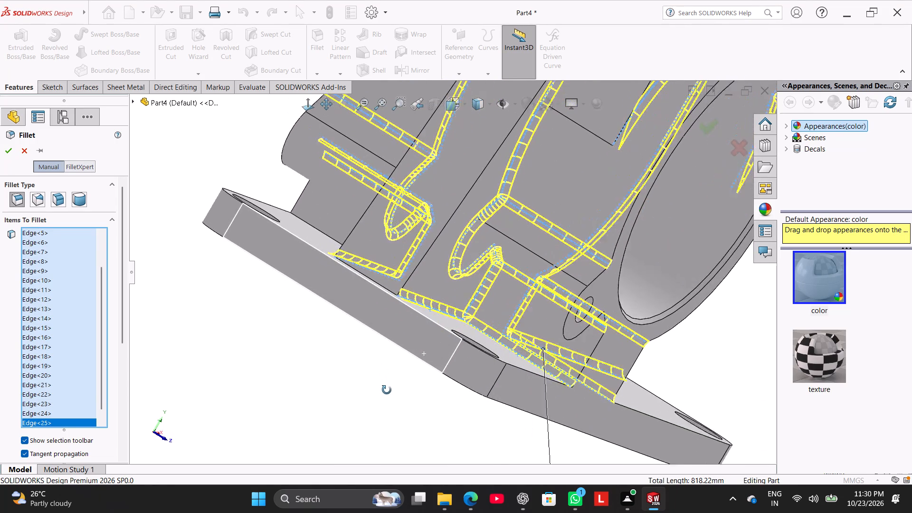
middle_drag(387, 390, 406, 409)
scroll(352, 409, up, 3)
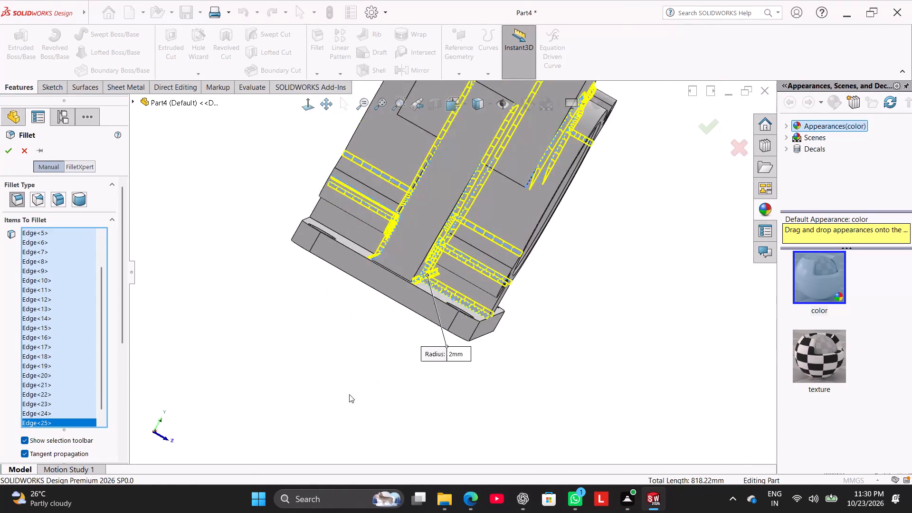
scroll(349, 394, up, 1)
middle_drag(342, 371, 377, 399)
scroll(276, 298, down, 2)
scroll(249, 244, up, 2)
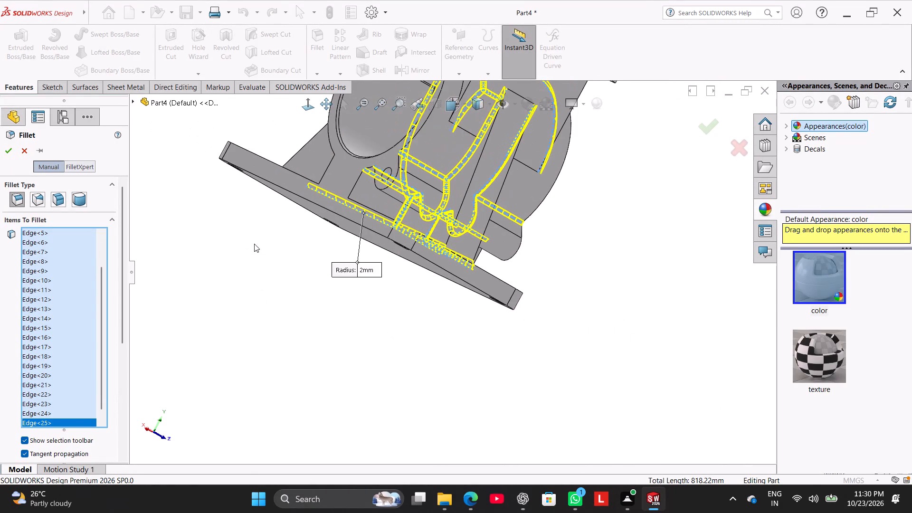
middle_drag(267, 247, 260, 285)
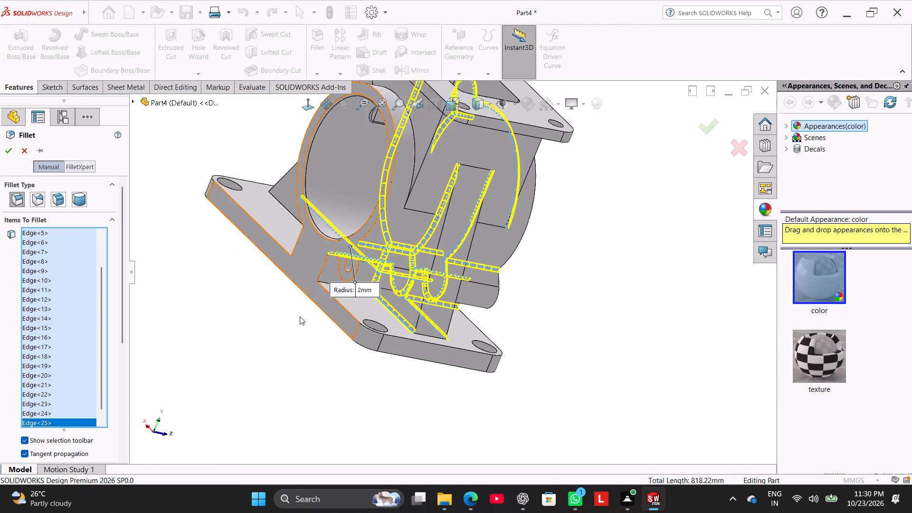
scroll(298, 316, up, 2)
scroll(325, 308, down, 3)
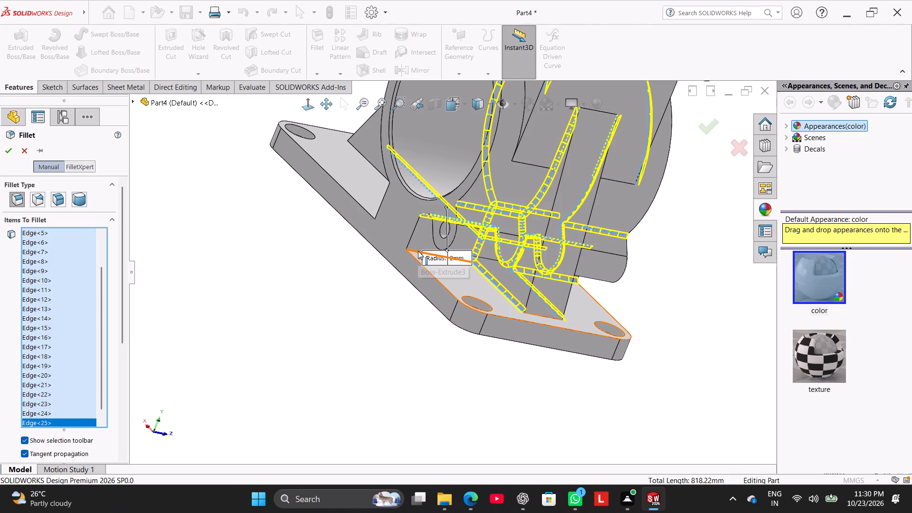
click(418, 251)
Add to the 2 mm fillet the edges joining the block between base plate and ring to the plate, rib and ring.
scroll(336, 266, up, 2)
middle_drag(343, 268, 380, 304)
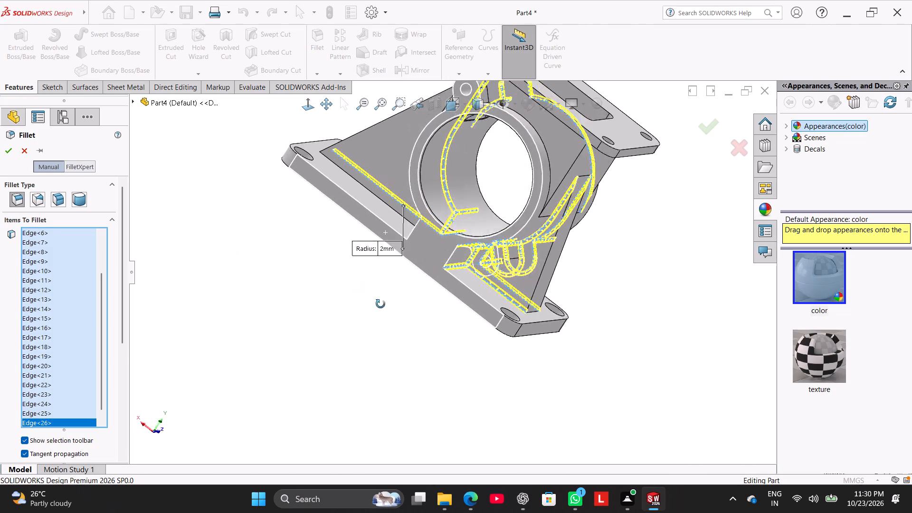
middle_drag(380, 304, 426, 361)
scroll(385, 279, down, 2)
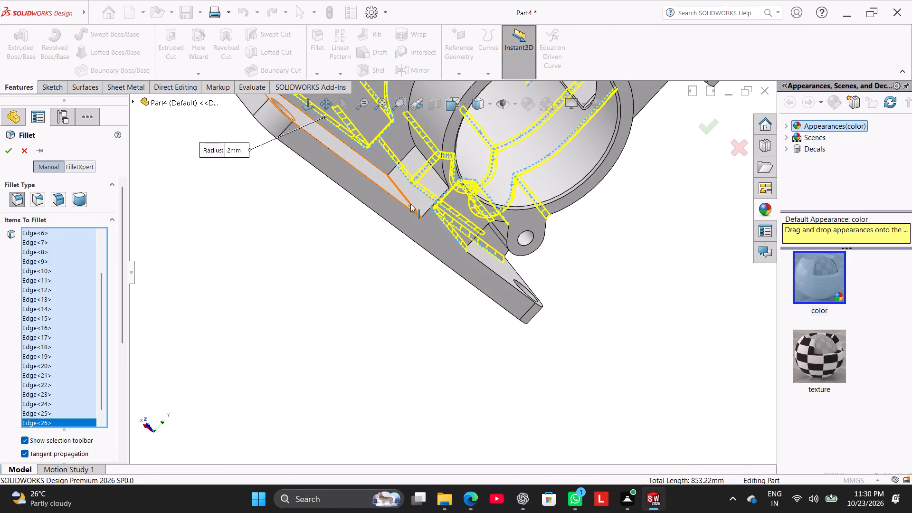
click(410, 204)
click(406, 157)
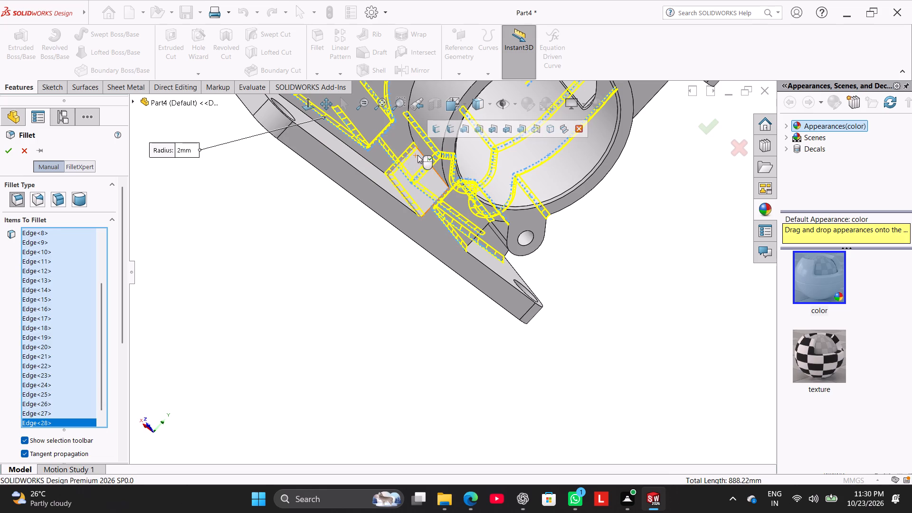
click(421, 153)
Add to the 2 mm fillet the two curved ring edges on the rib and the adjacent upper lug's rounded outline.
scroll(411, 235, up, 2)
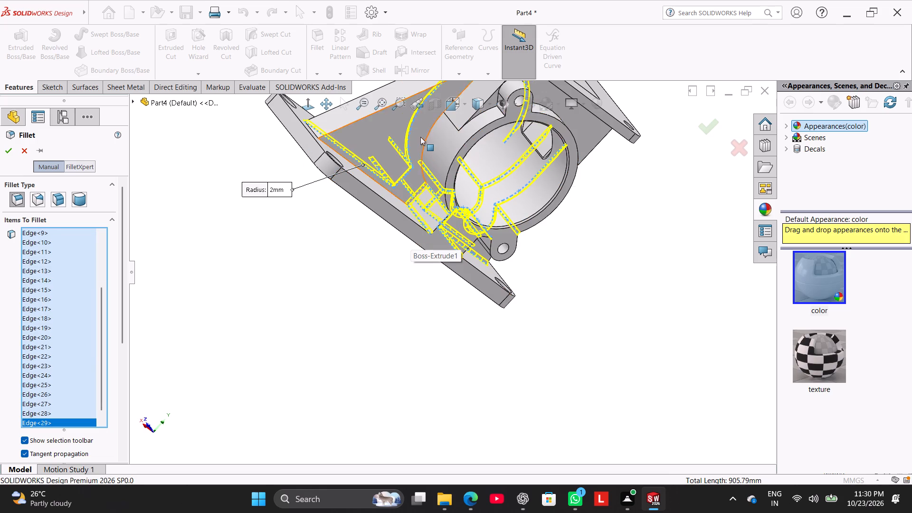
scroll(420, 137, up, 1)
click(440, 145)
scroll(471, 162, up, 1)
scroll(462, 188, down, 1)
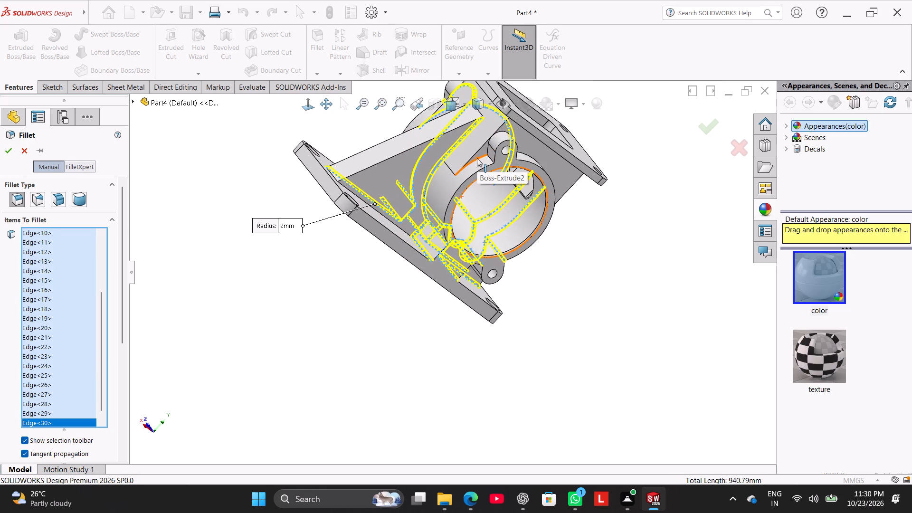
click(477, 158)
scroll(567, 174, down, 2)
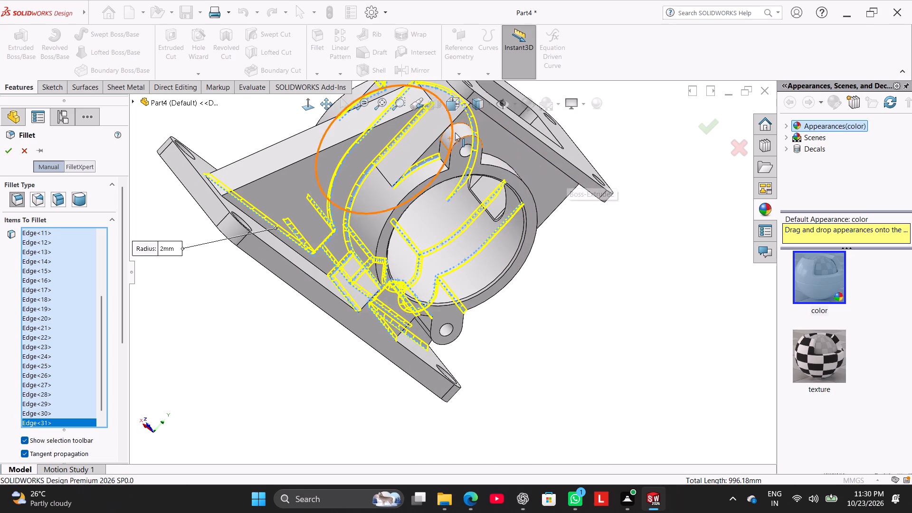
click(456, 124)
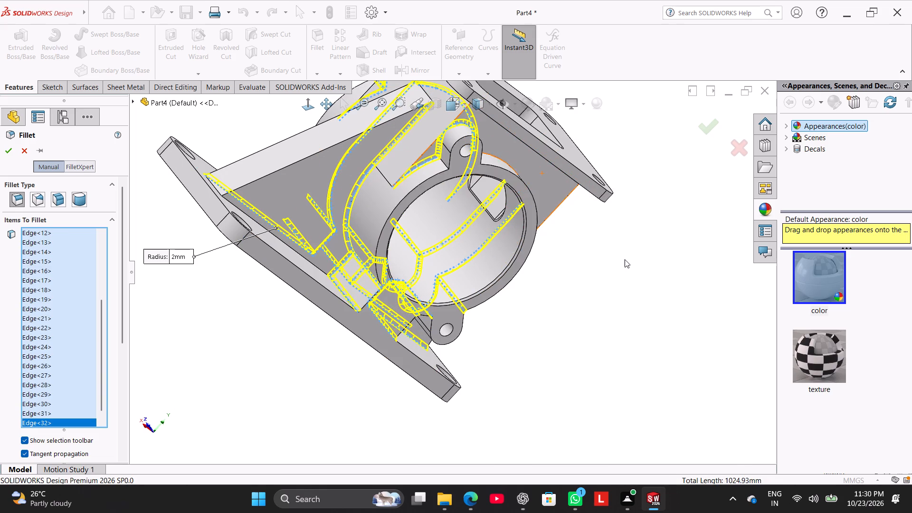
Add to the 2 mm fillet the straight edges where the upper lug meets the ring on both its sides.
middle_drag(617, 258, 561, 277)
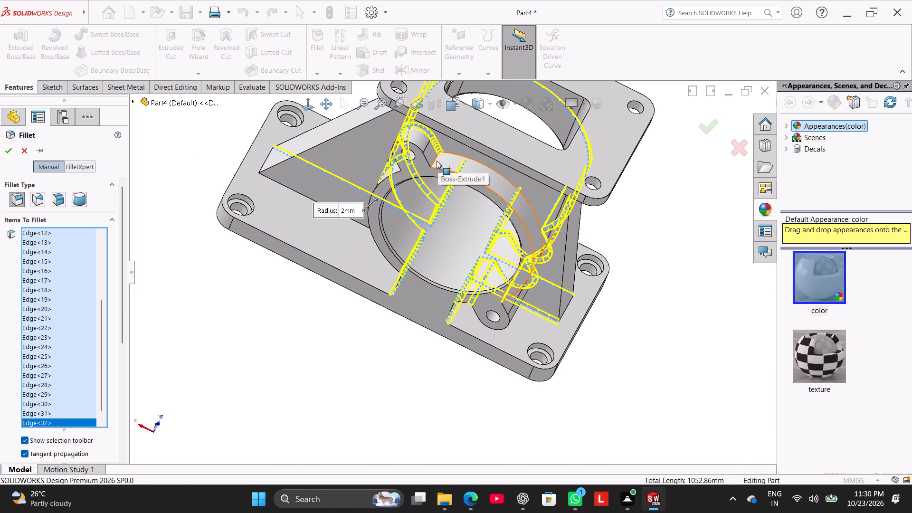
click(436, 159)
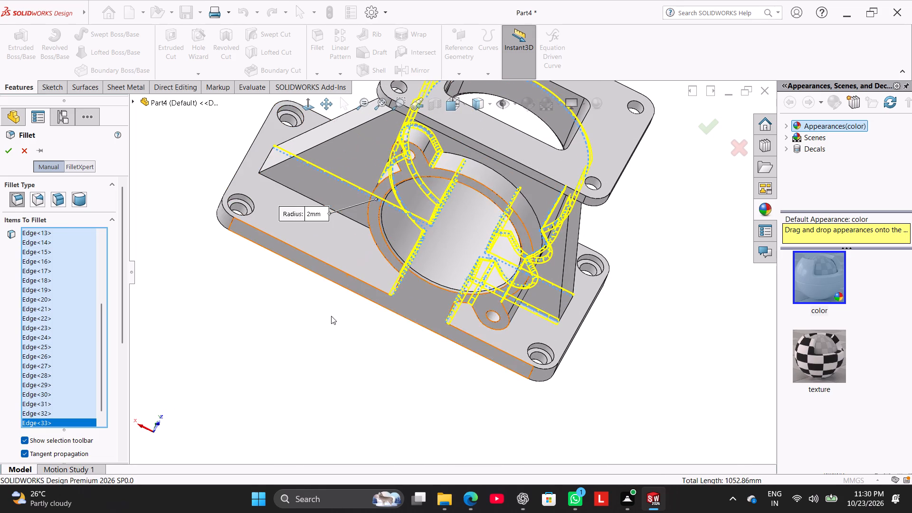
middle_drag(330, 303, 252, 159)
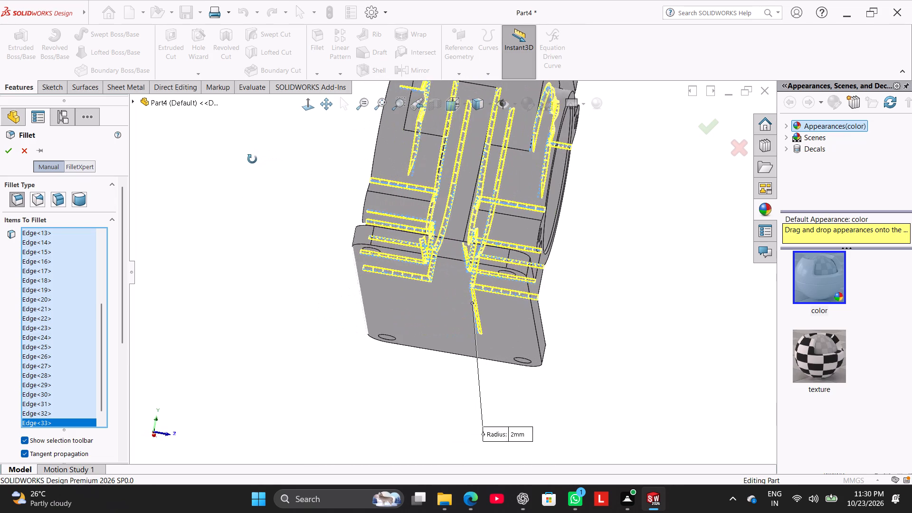
middle_drag(252, 159, 386, 330)
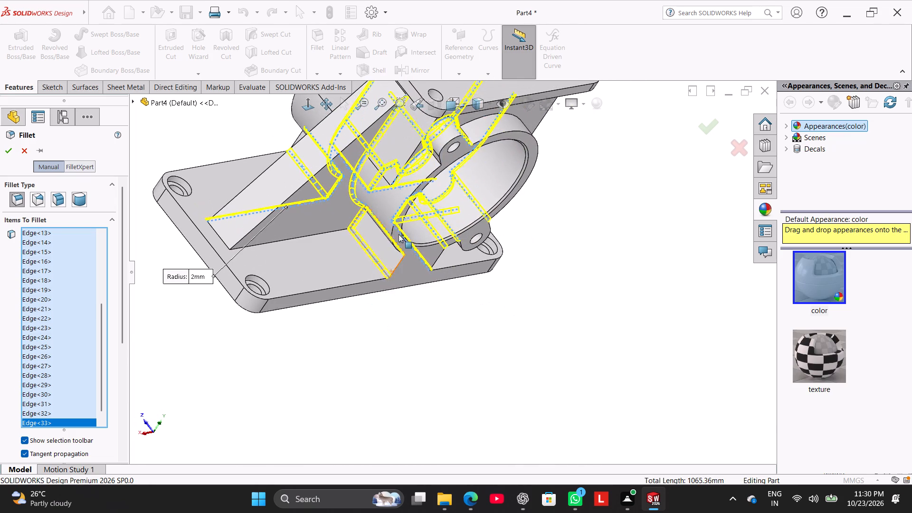
scroll(419, 189, down, 3)
click(455, 151)
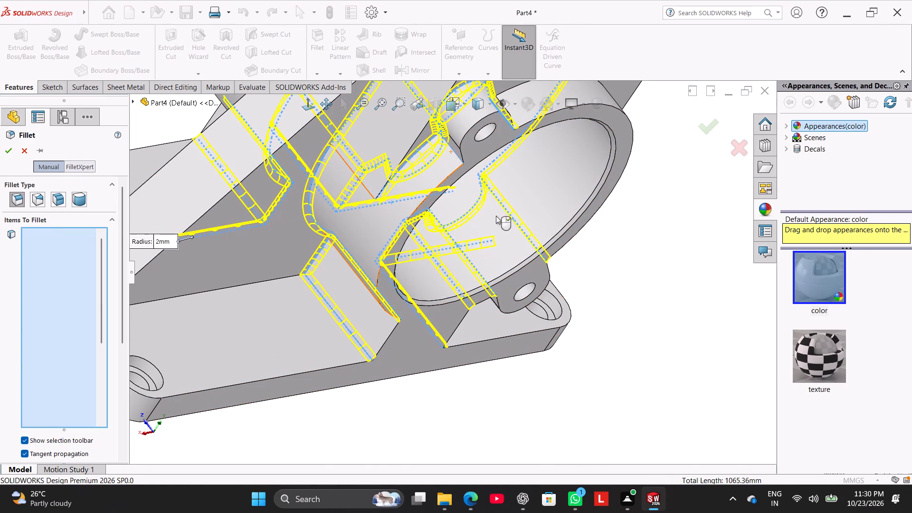
Add to the 2 mm fillet the remaining long edge where the side rib meets the base plate.
scroll(617, 262, up, 2)
middle_drag(615, 242, 598, 200)
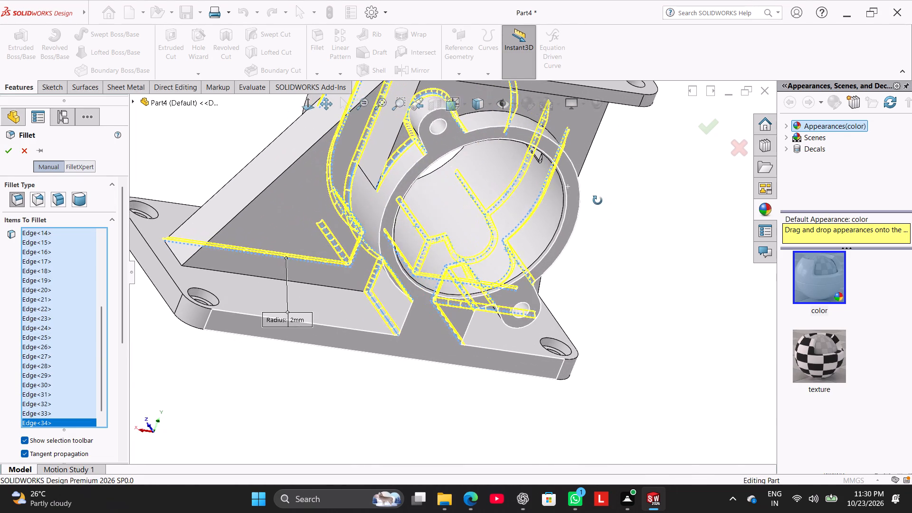
middle_drag(598, 200, 661, 252)
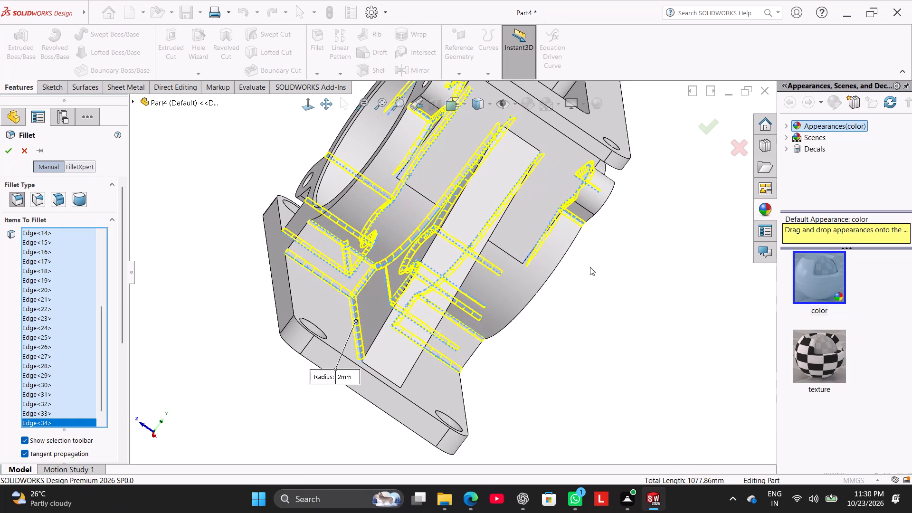
click(511, 256)
scroll(389, 268, up, 2)
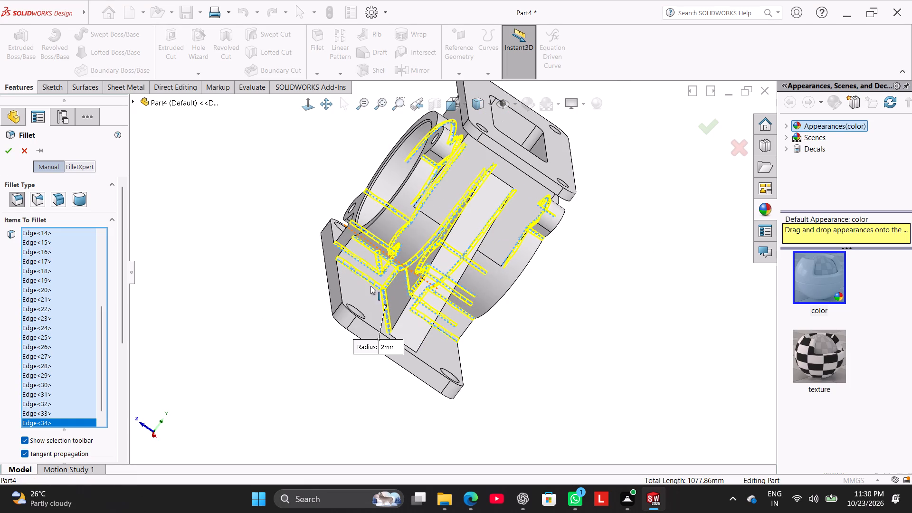
middle_drag(297, 300, 320, 323)
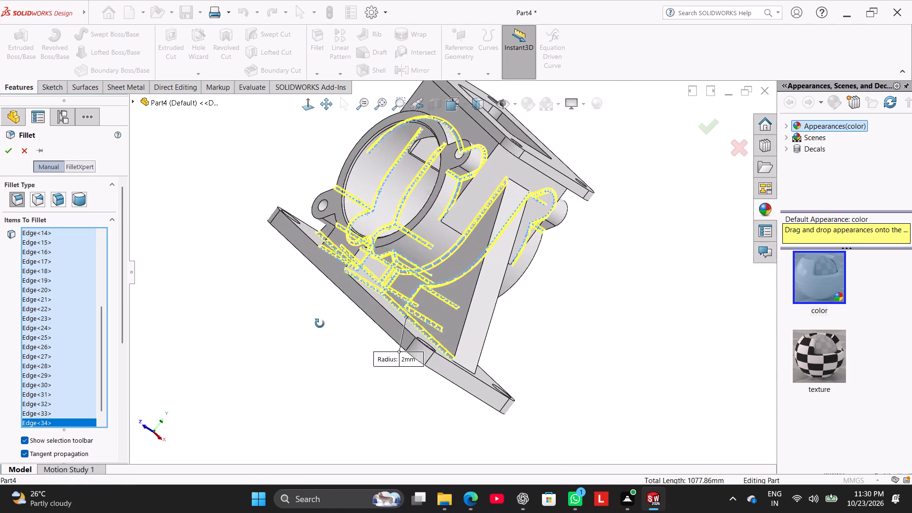
middle_drag(320, 323, 380, 369)
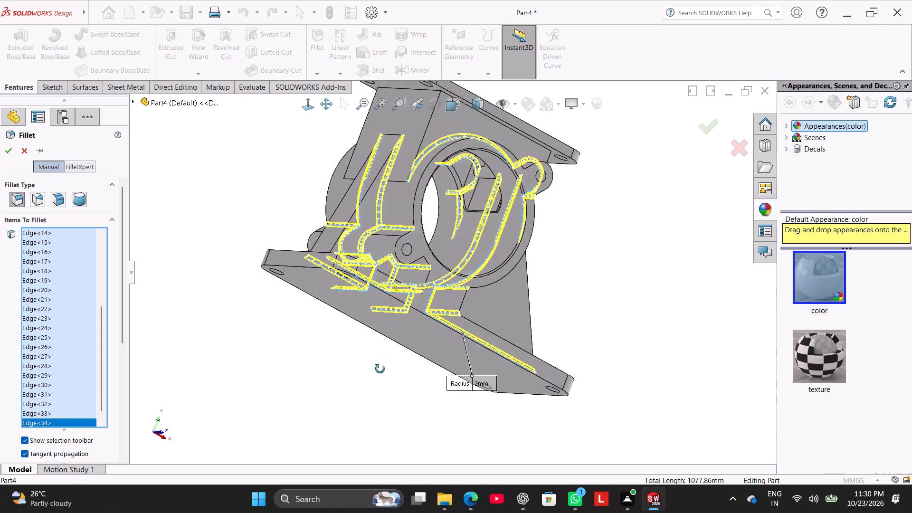
middle_drag(380, 369, 219, 313)
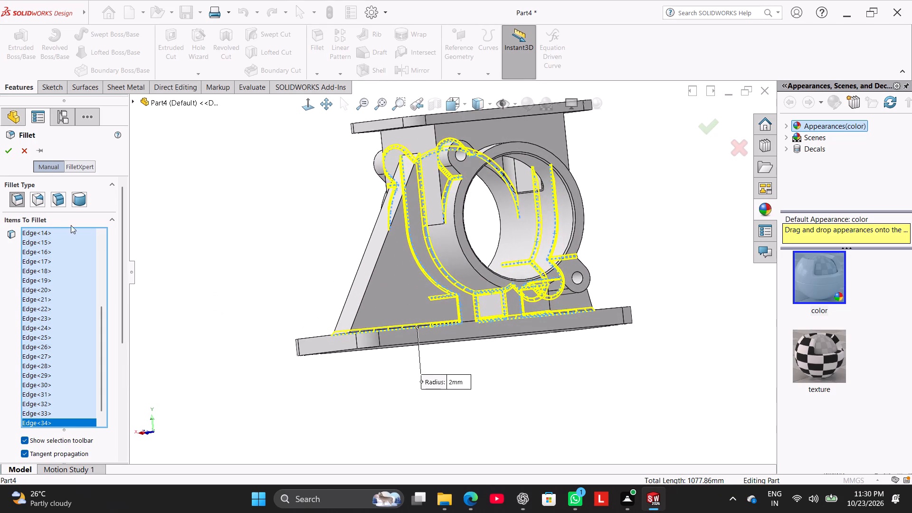
middle_drag(225, 229, 206, 235)
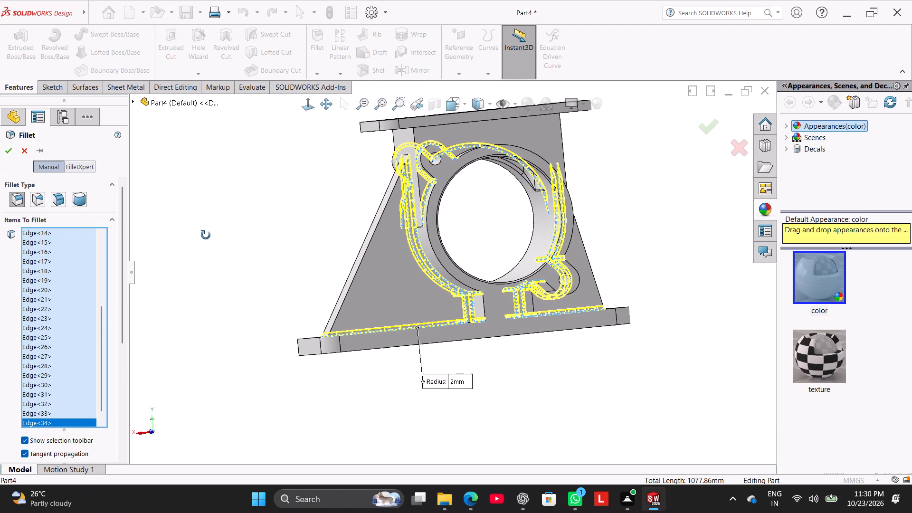
middle_drag(206, 235, 203, 159)
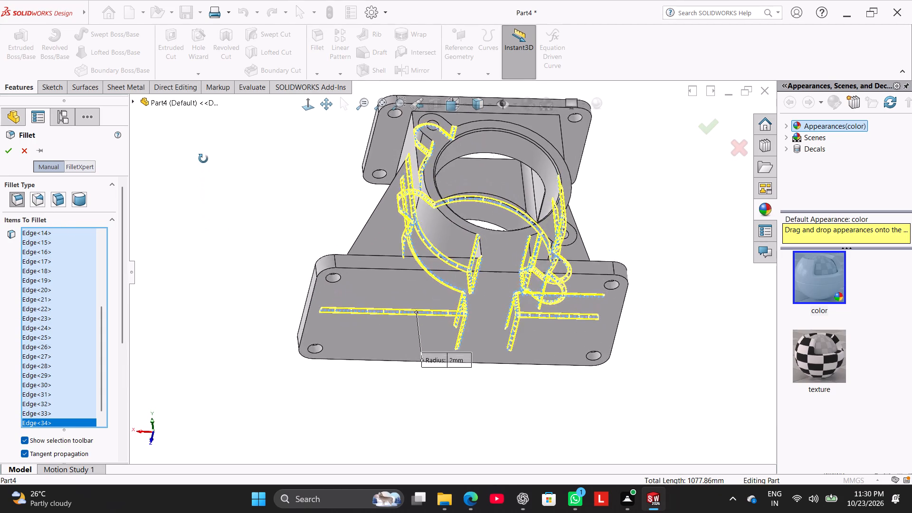
middle_drag(203, 159, 178, 200)
middle_drag(232, 208, 237, 291)
click(333, 299)
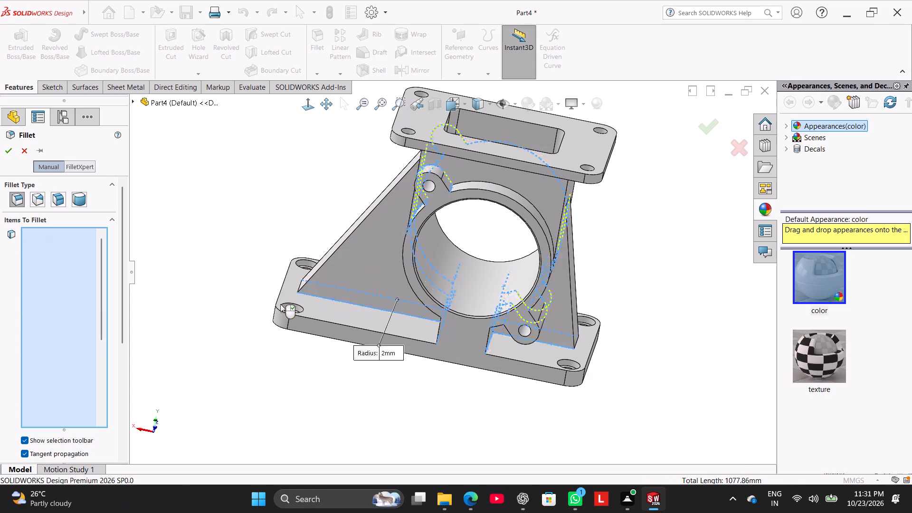
Add the four edges where the rectangular neck meets the top flange's underside to the 2 mm fillet and apply it.
middle_drag(250, 293, 290, 484)
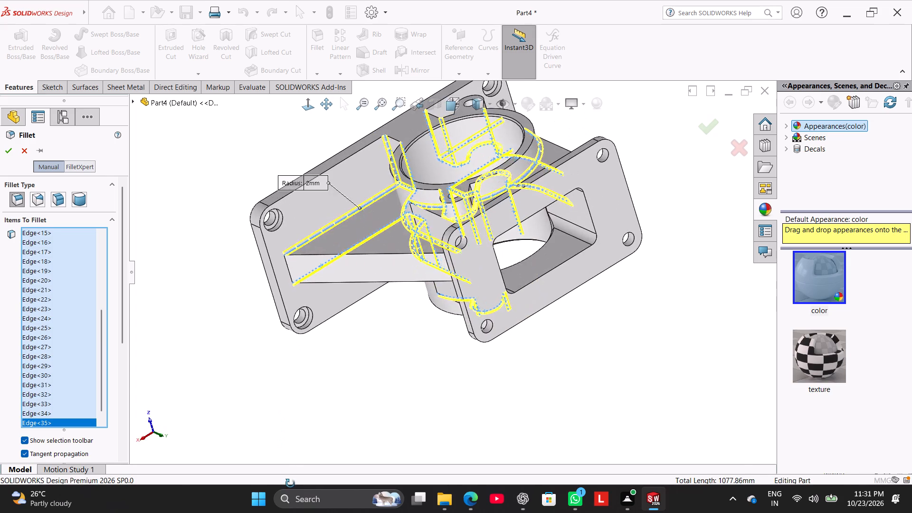
middle_drag(290, 484, 220, 209)
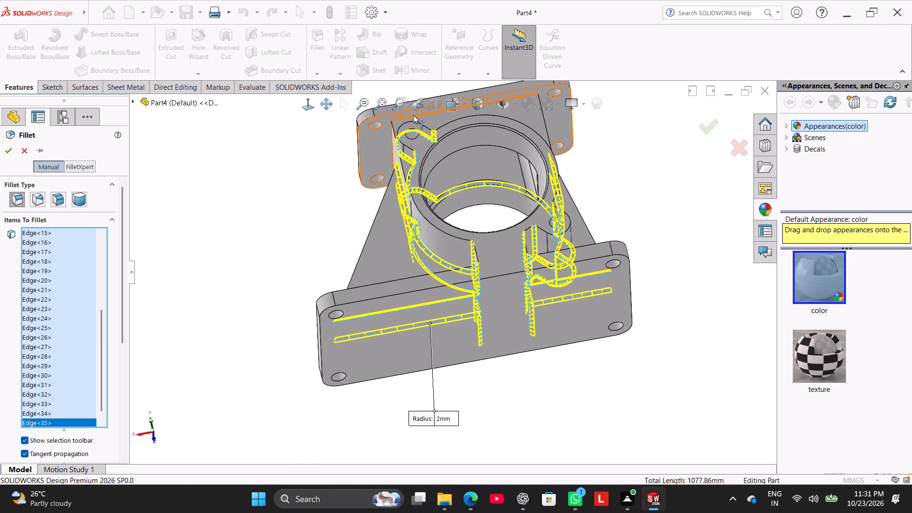
click(413, 115)
middle_drag(274, 184, 295, 210)
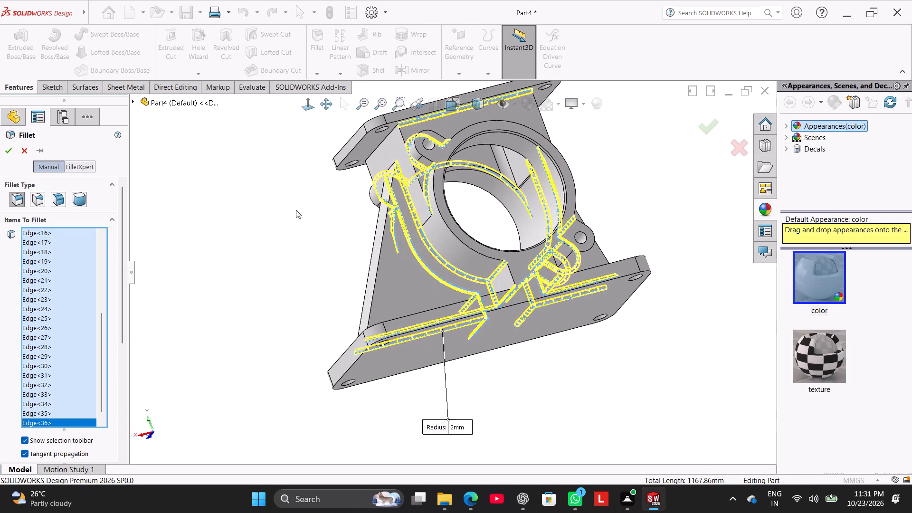
click(388, 133)
middle_drag(280, 203, 241, 221)
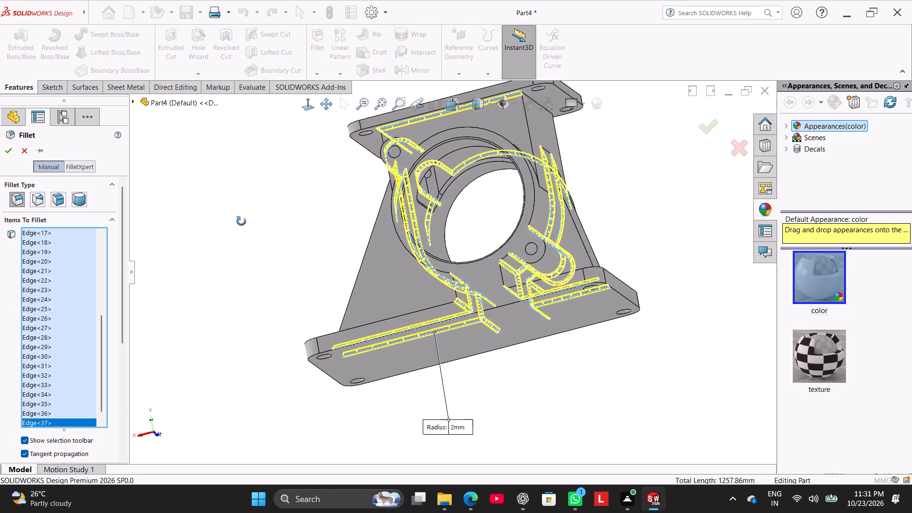
middle_drag(241, 221, 182, 244)
click(511, 114)
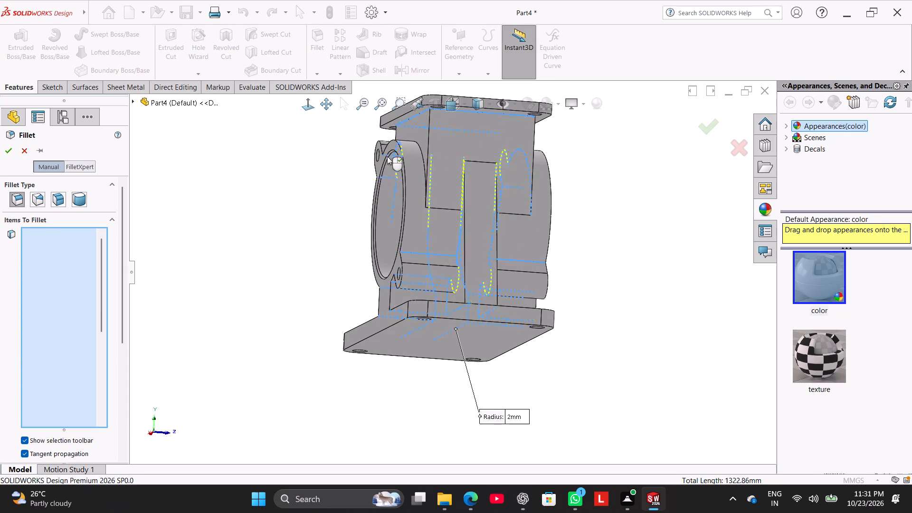
middle_drag(358, 162, 280, 167)
middle_drag(674, 168, 649, 113)
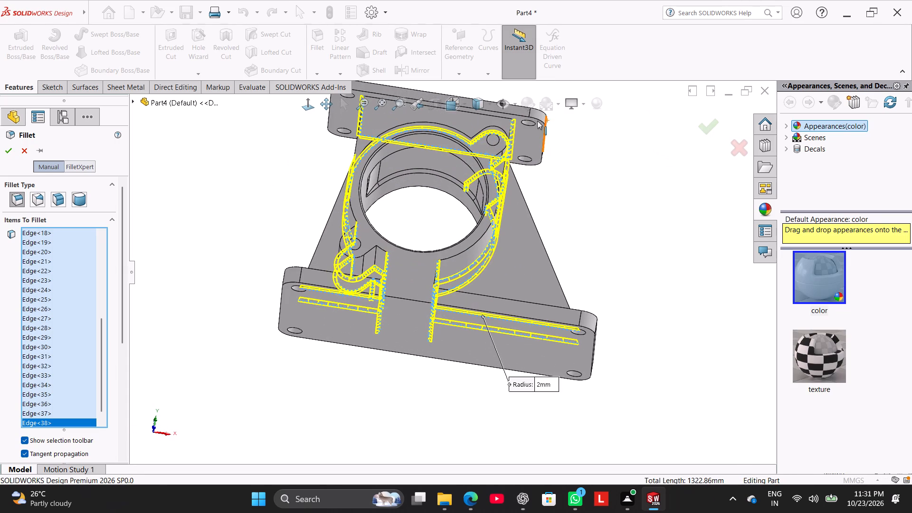
click(502, 118)
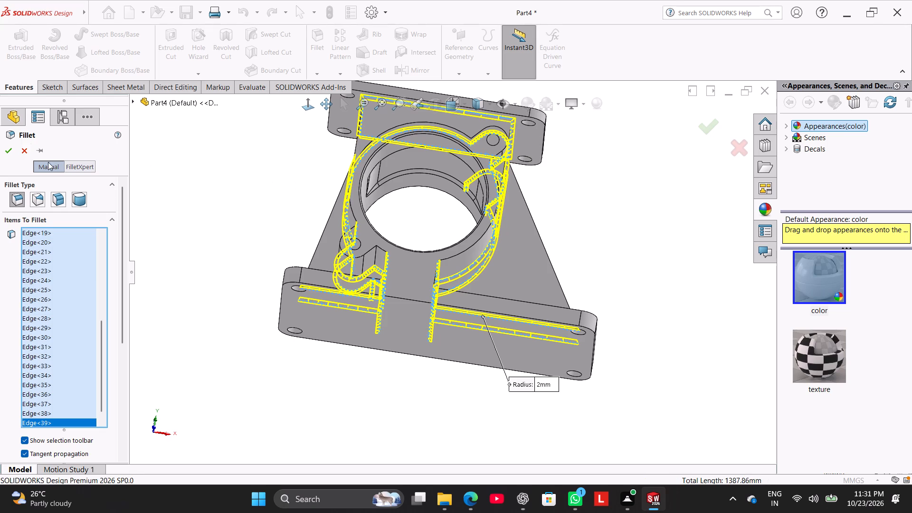
click(9, 152)
click(183, 166)
Examine the filleted housing from the isometric view and all around, including the ribs, lugs, ring and flange undersides.
right_drag(261, 229, 335, 180)
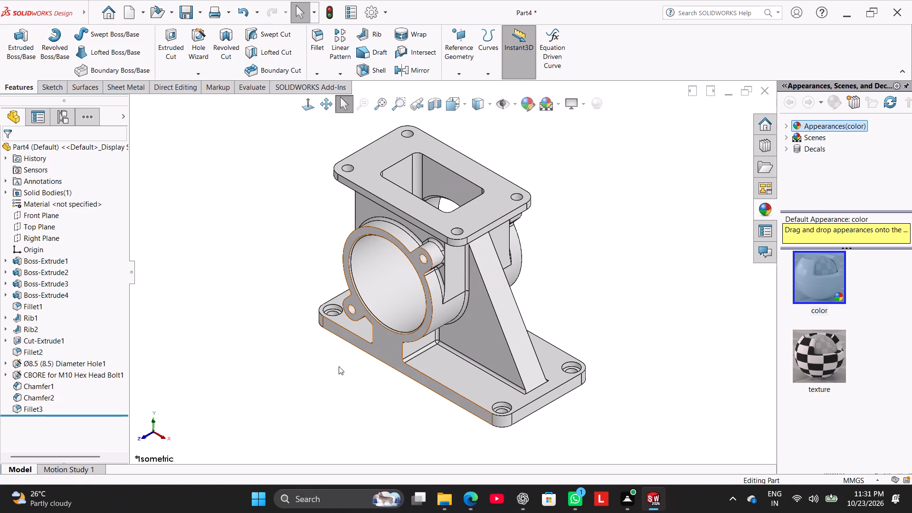
middle_drag(322, 370, 305, 299)
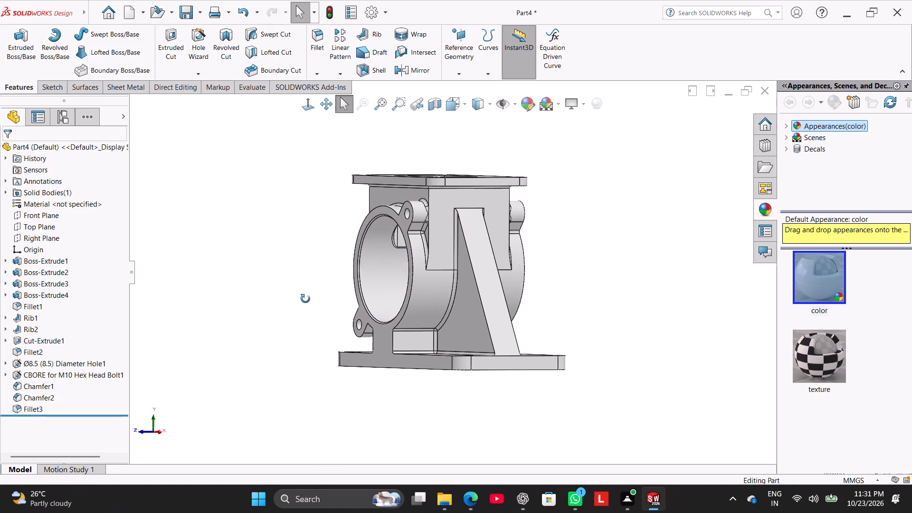
middle_drag(305, 299, 325, 316)
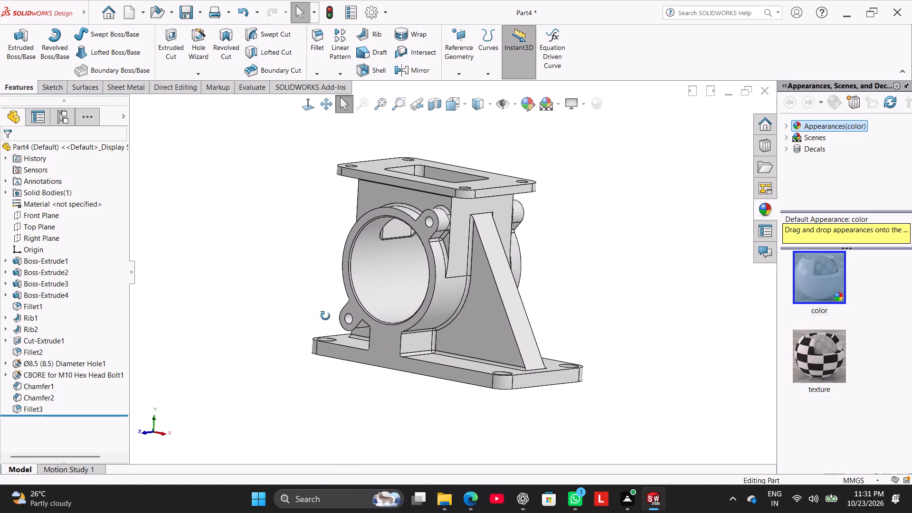
middle_drag(325, 316, 398, 344)
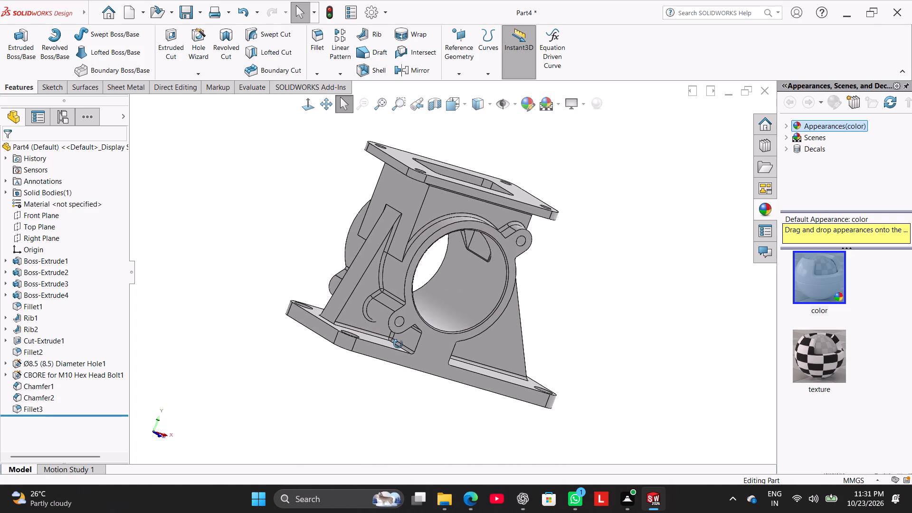
middle_drag(398, 344, 378, 332)
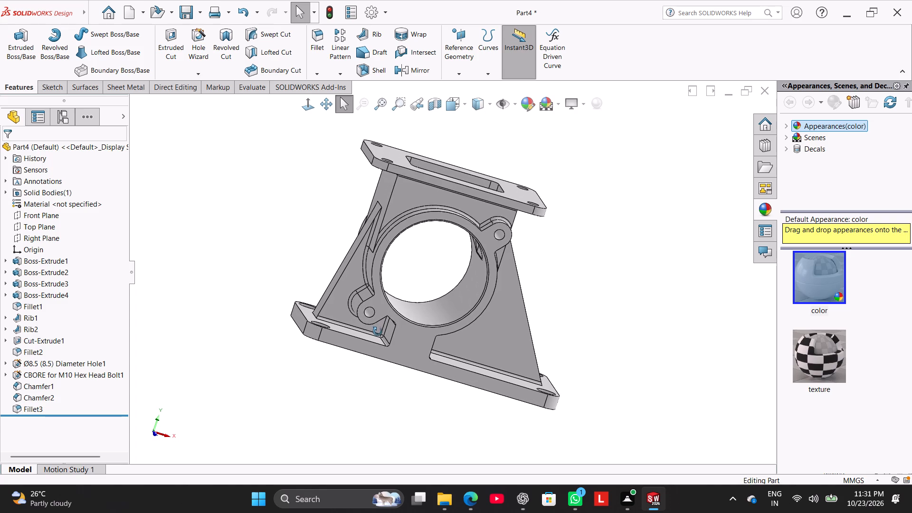
middle_drag(378, 332, 411, 350)
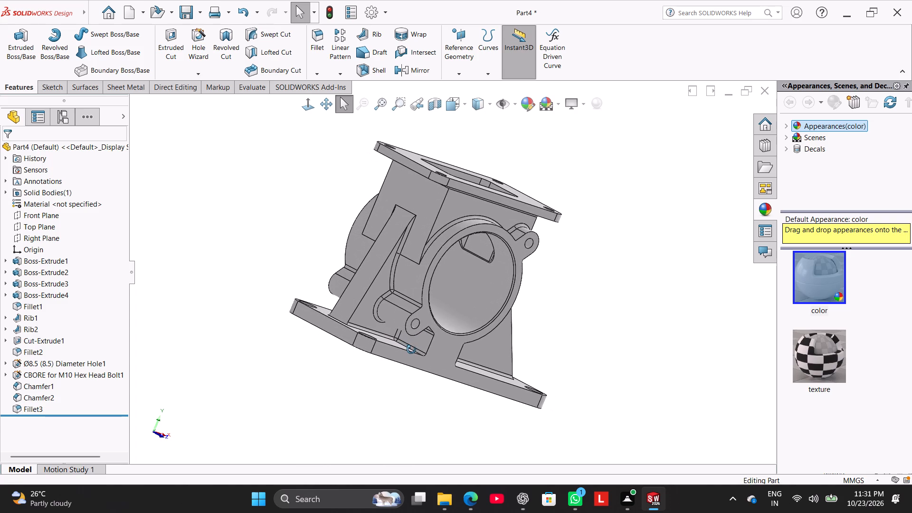
middle_drag(411, 350, 330, 280)
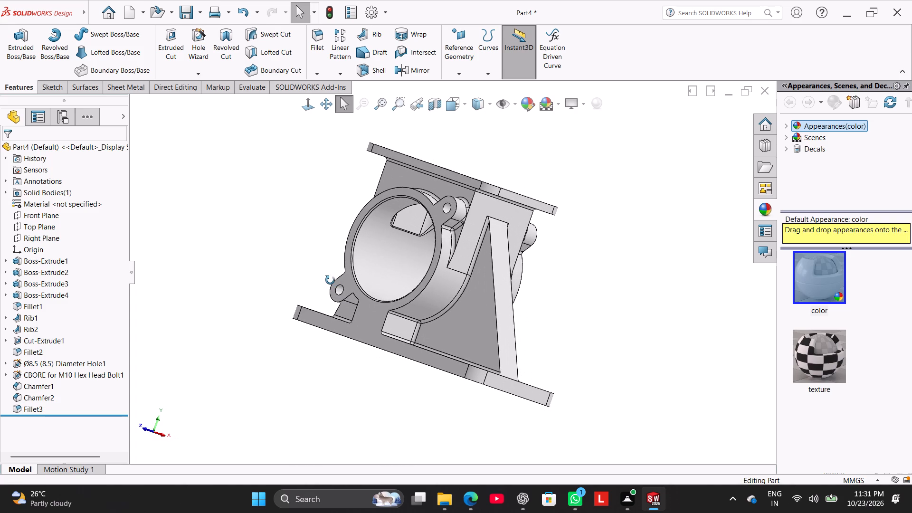
middle_drag(330, 280, 358, 303)
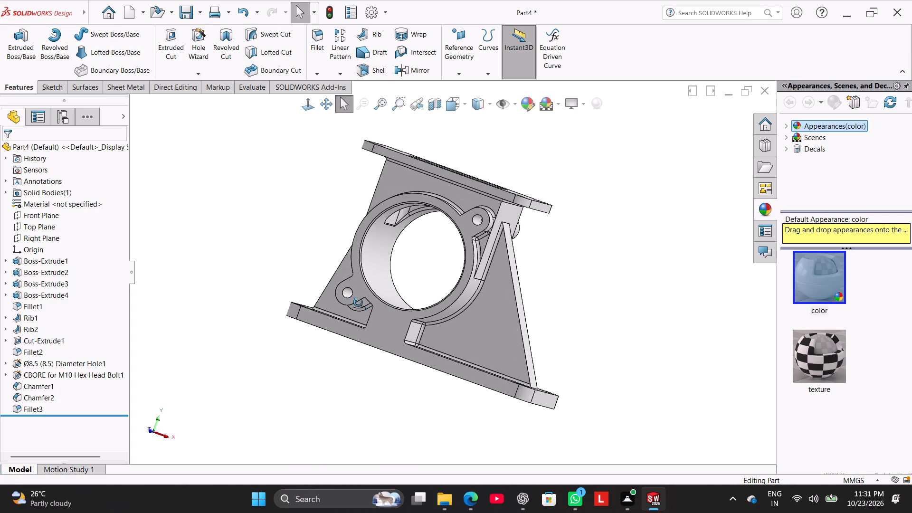
middle_drag(358, 303, 406, 314)
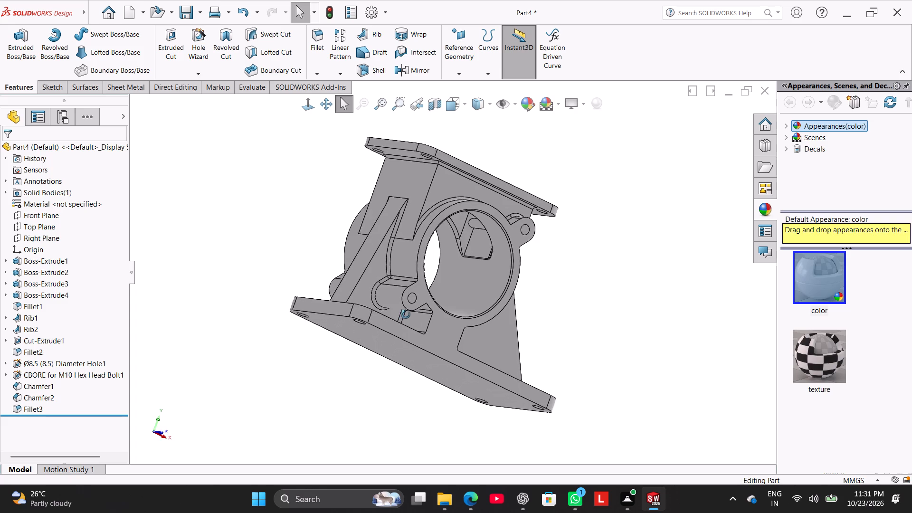
middle_drag(406, 314, 349, 248)
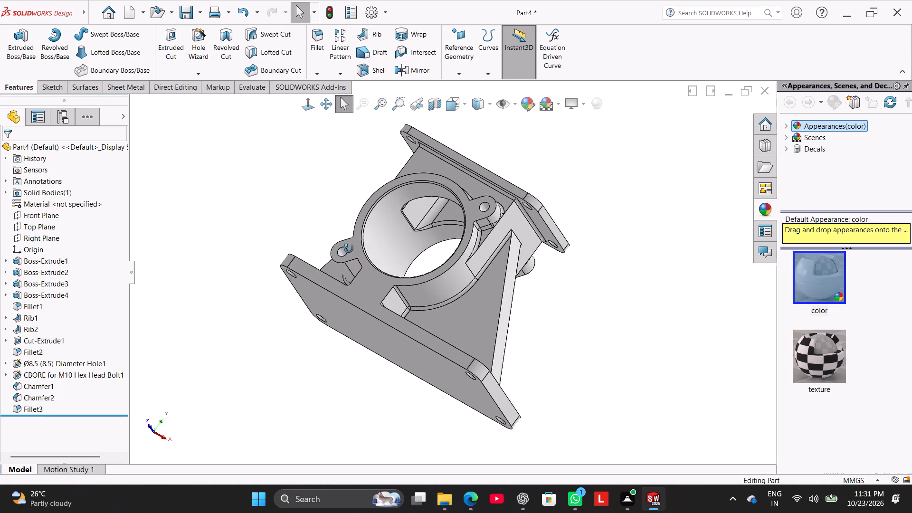
middle_drag(349, 248, 355, 253)
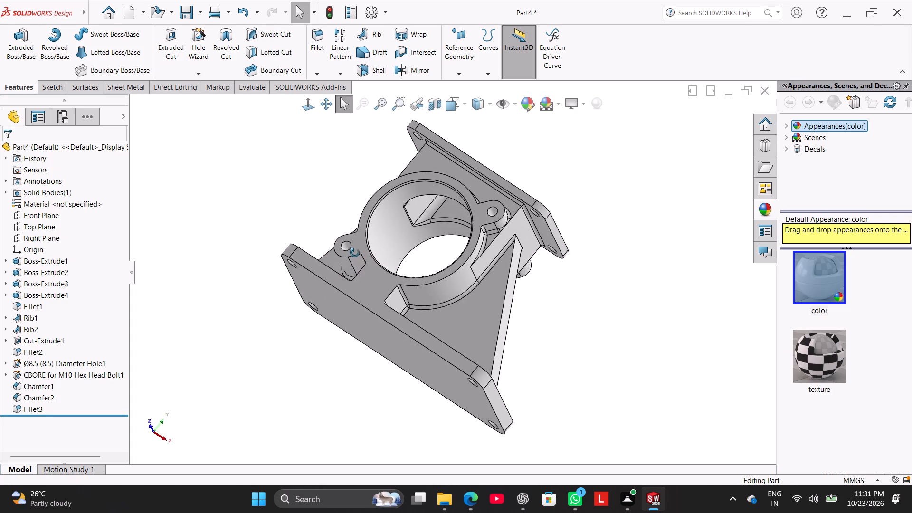
middle_drag(355, 253, 365, 232)
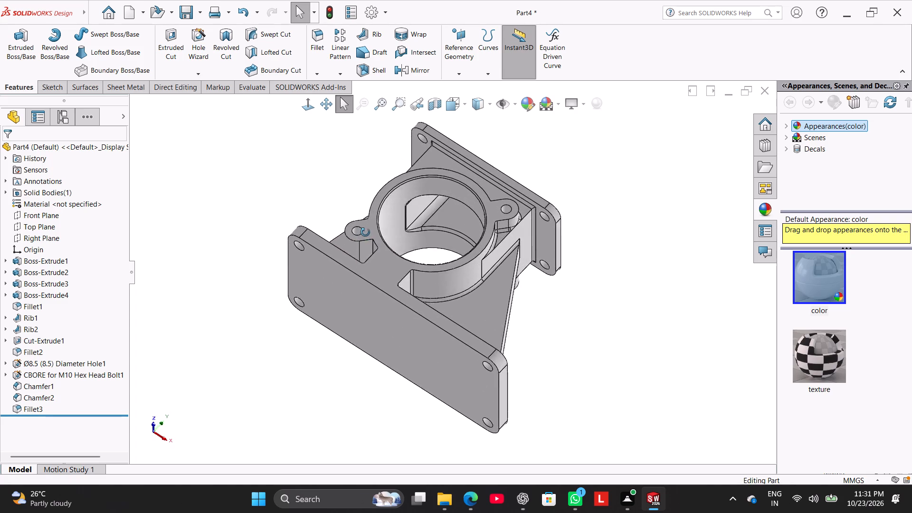
middle_drag(365, 232, 335, 279)
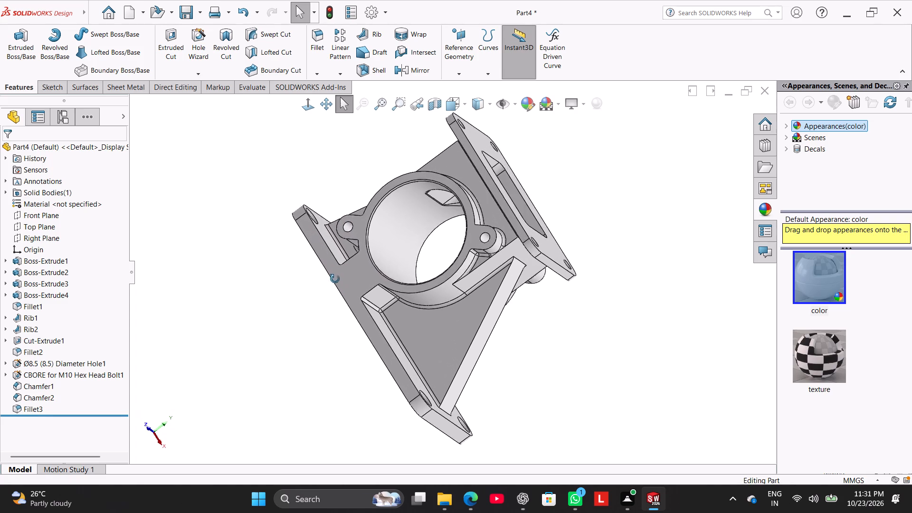
middle_drag(335, 279, 371, 302)
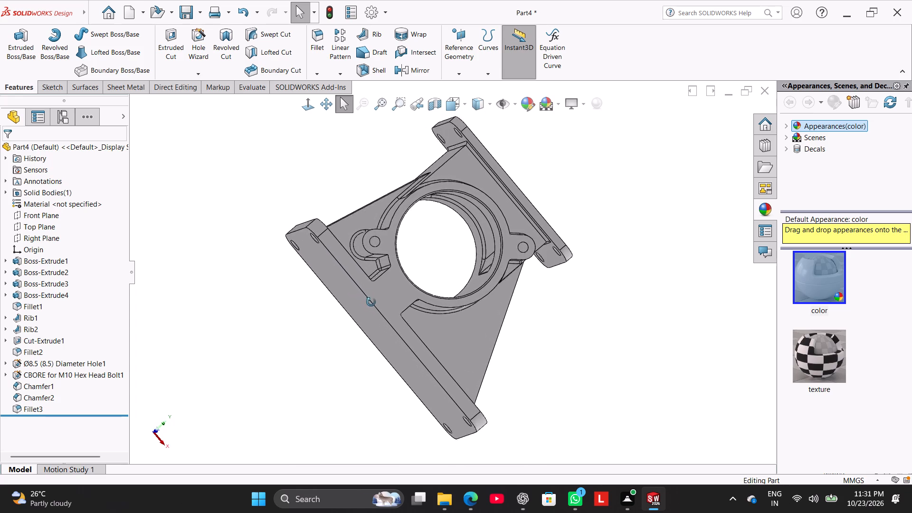
middle_drag(371, 302, 375, 390)
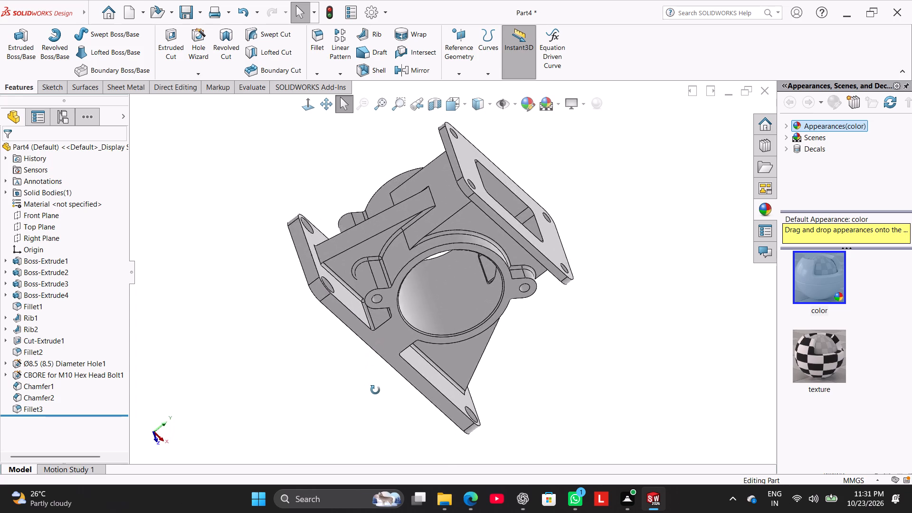
middle_drag(375, 390, 442, 503)
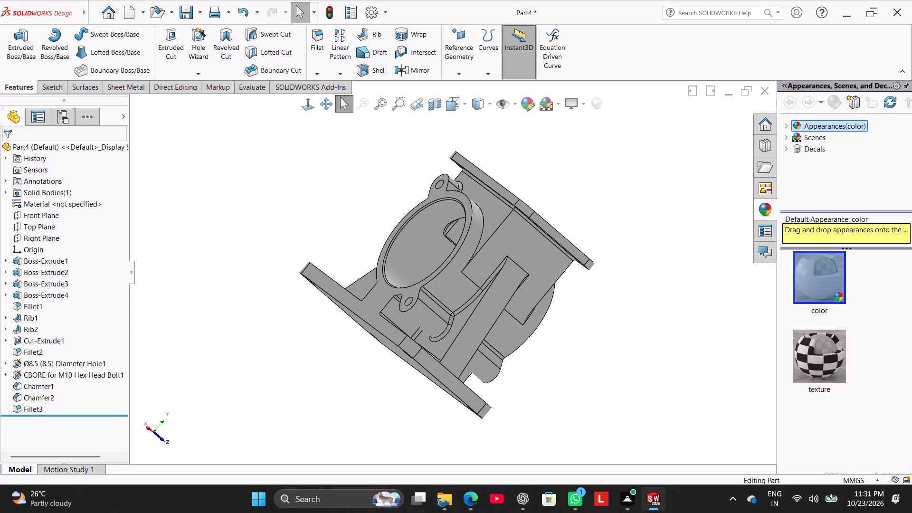
middle_drag(442, 503, 442, 504)
middle_drag(339, 411, 333, 453)
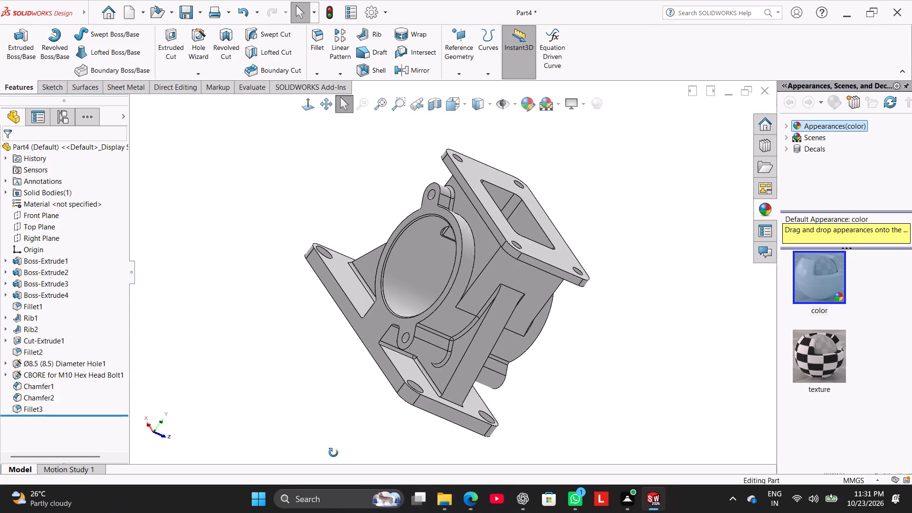
middle_drag(333, 453, 336, 406)
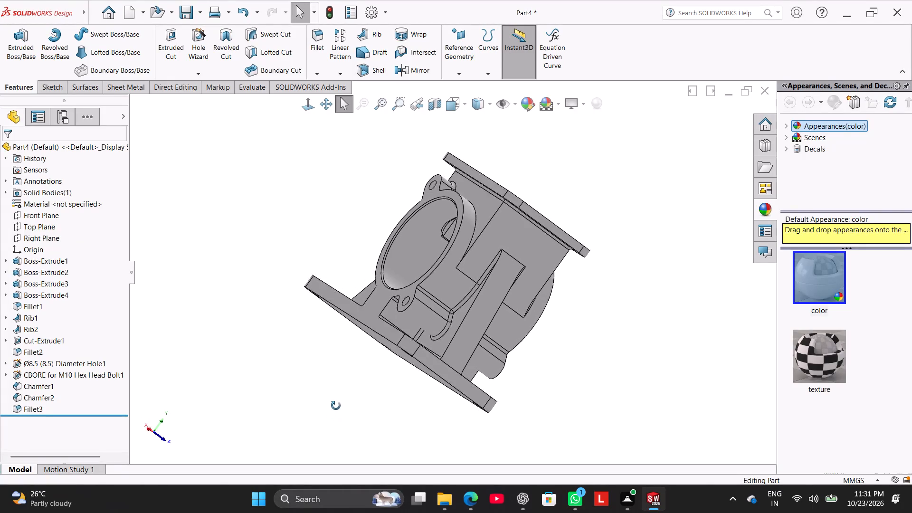
middle_drag(336, 406, 383, 418)
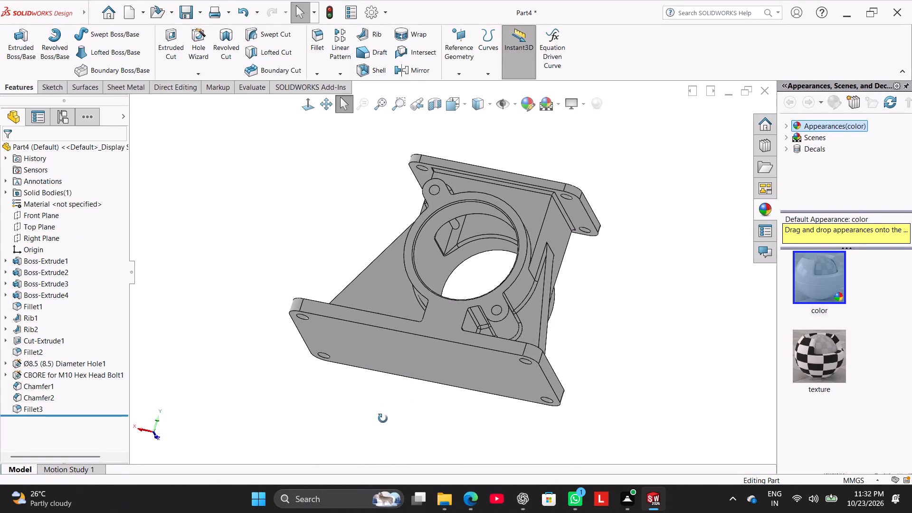
Add to the existing 2 mm fillet the missing straight edge beside the lower lug at the ring's support block, and apply it.
middle_drag(383, 418, 442, 453)
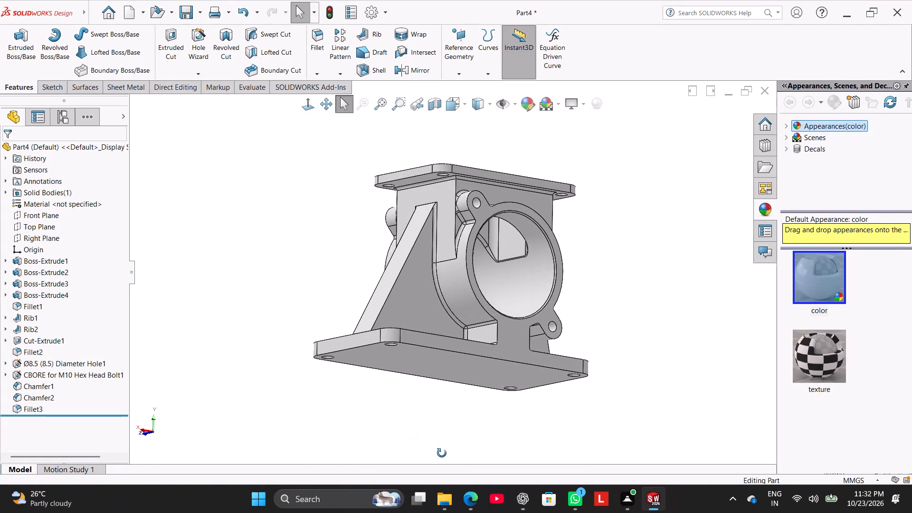
middle_drag(442, 453, 459, 466)
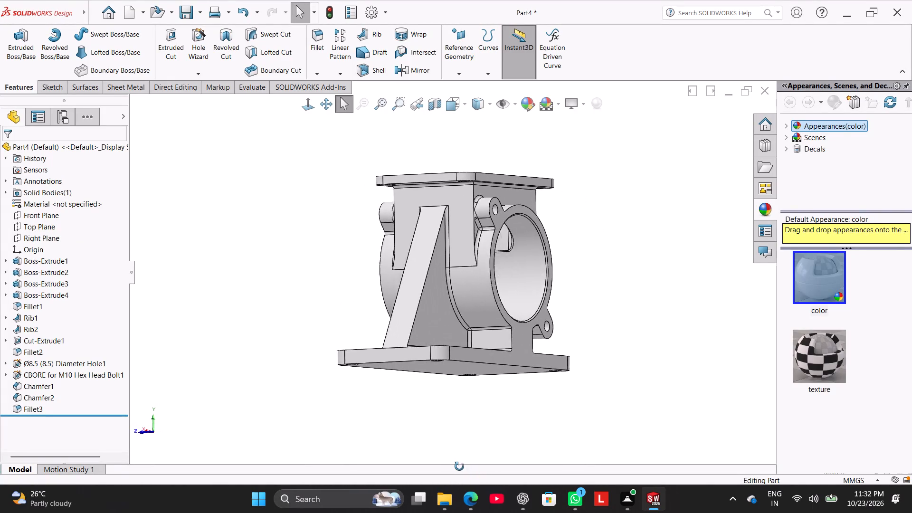
middle_drag(459, 466, 315, 429)
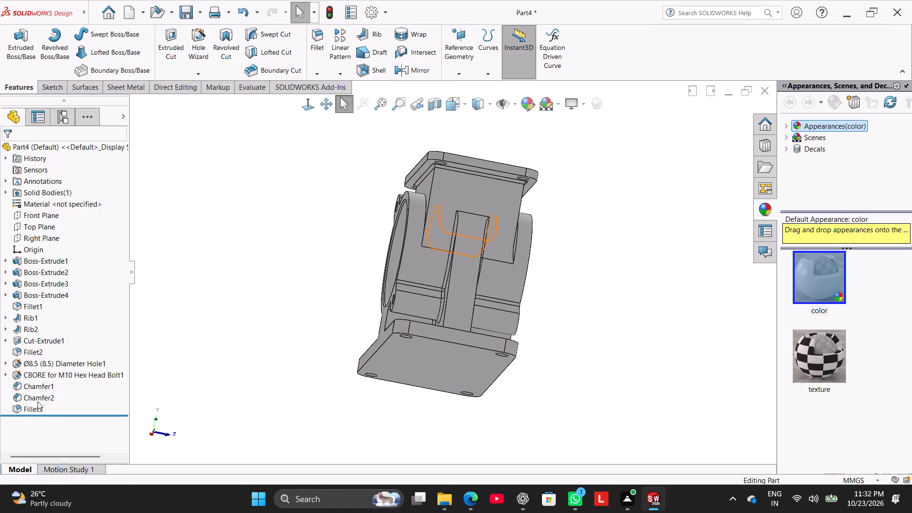
right_click(36, 405)
click(50, 266)
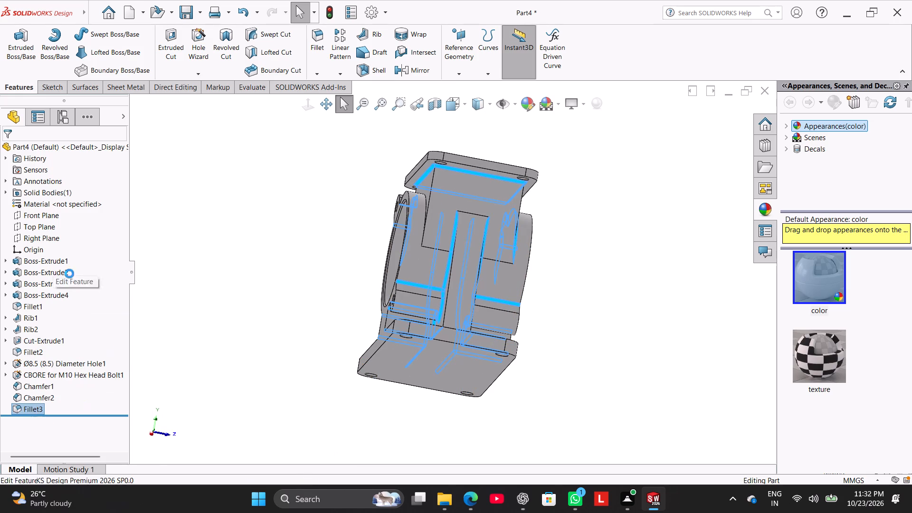
middle_drag(260, 350, 159, 297)
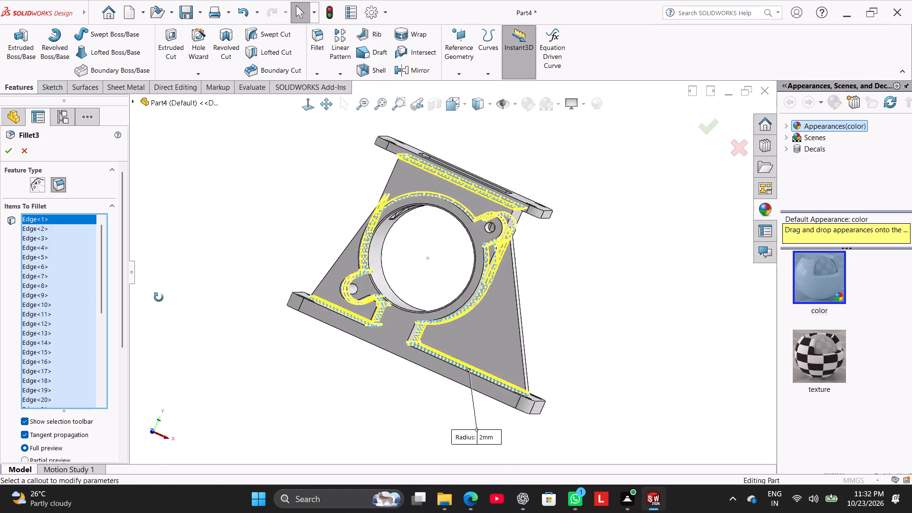
middle_drag(159, 297, 106, 284)
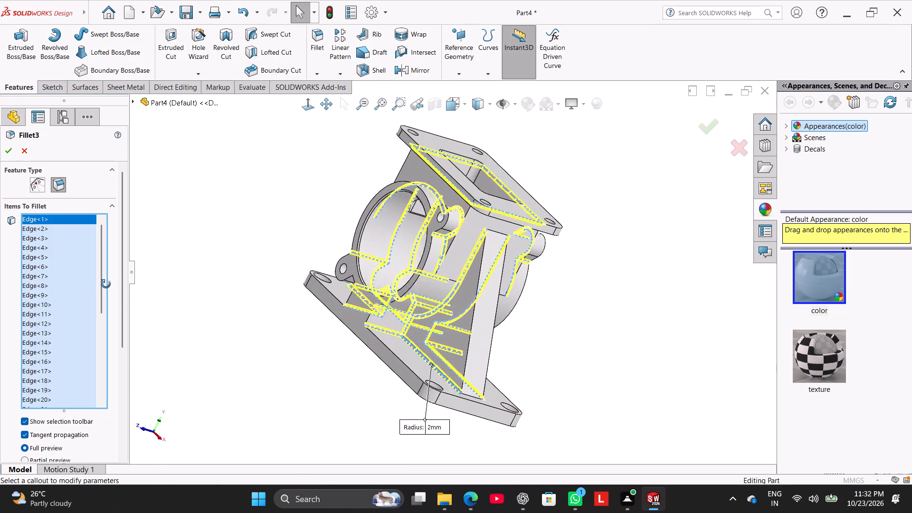
middle_drag(106, 284, 201, 313)
scroll(325, 326, down, 1)
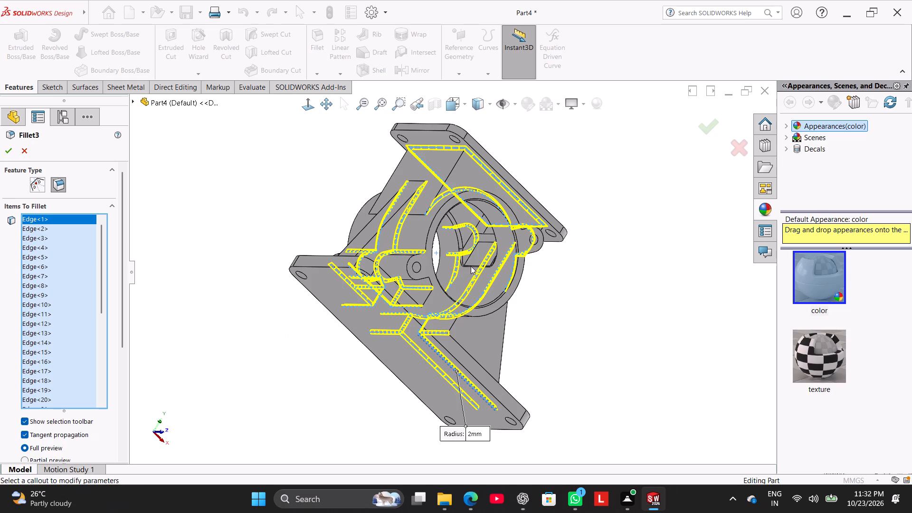
middle_drag(344, 331, 331, 285)
click(419, 230)
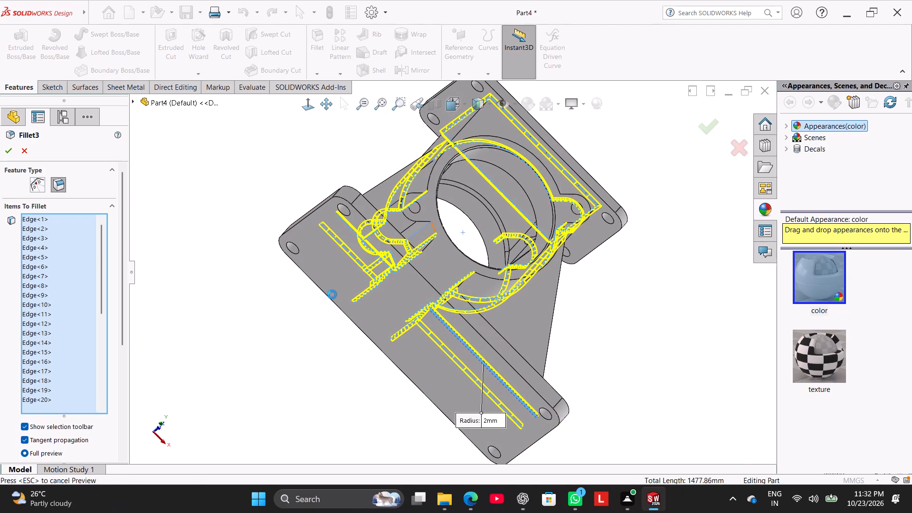
middle_drag(272, 298, 259, 370)
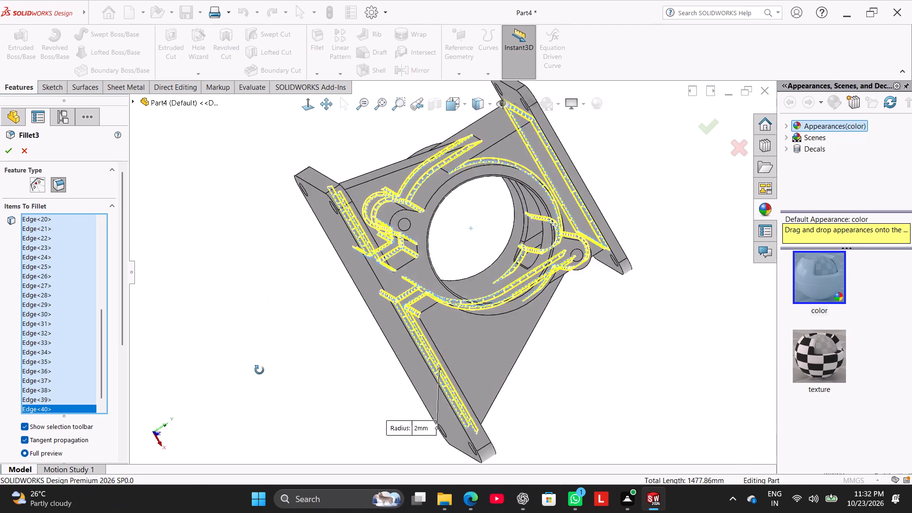
middle_drag(259, 370, 295, 427)
middle_drag(253, 329, 301, 410)
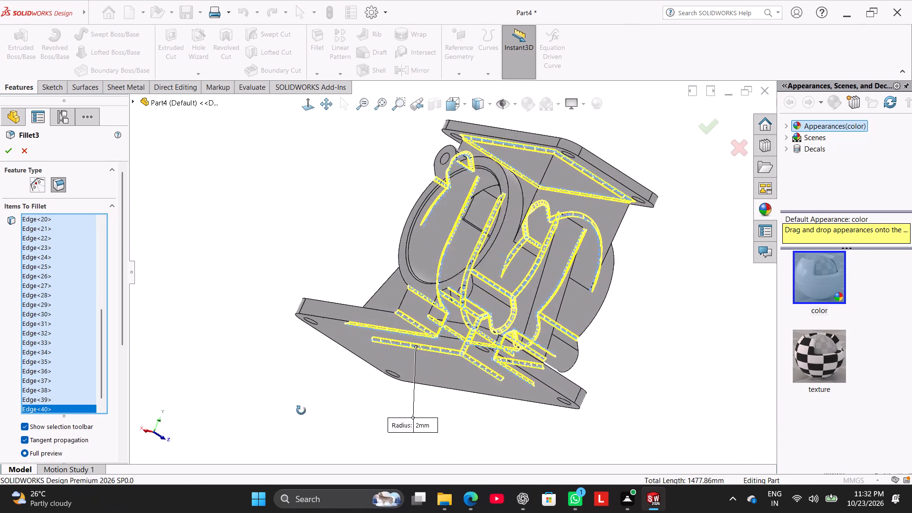
middle_drag(301, 410, 371, 418)
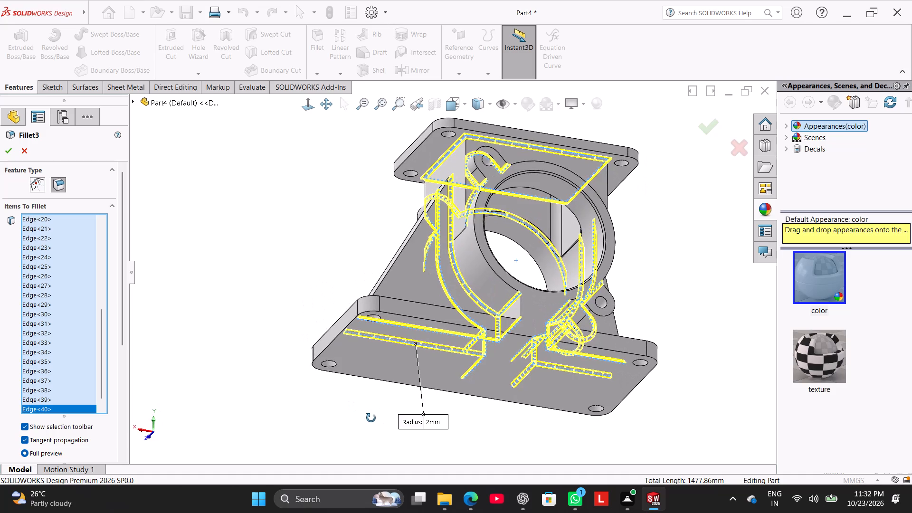
middle_drag(371, 418, 388, 425)
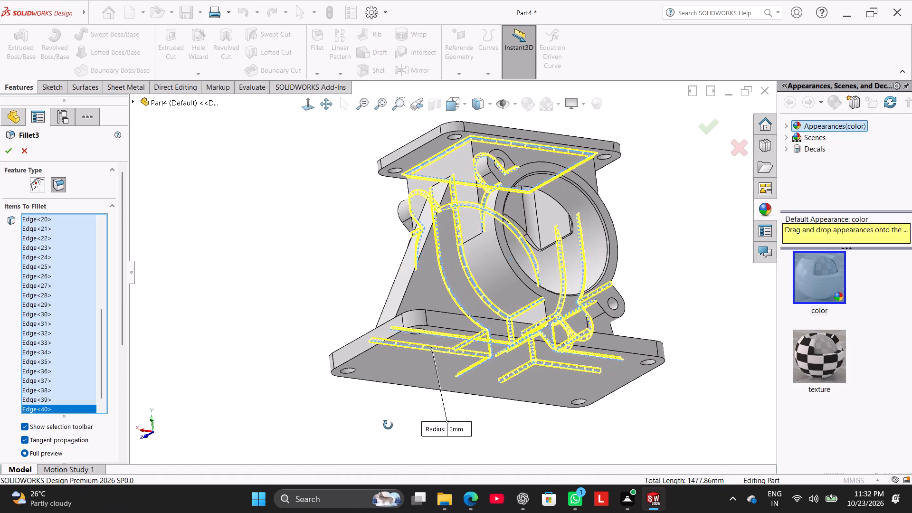
middle_drag(388, 425, 435, 420)
click(9, 147)
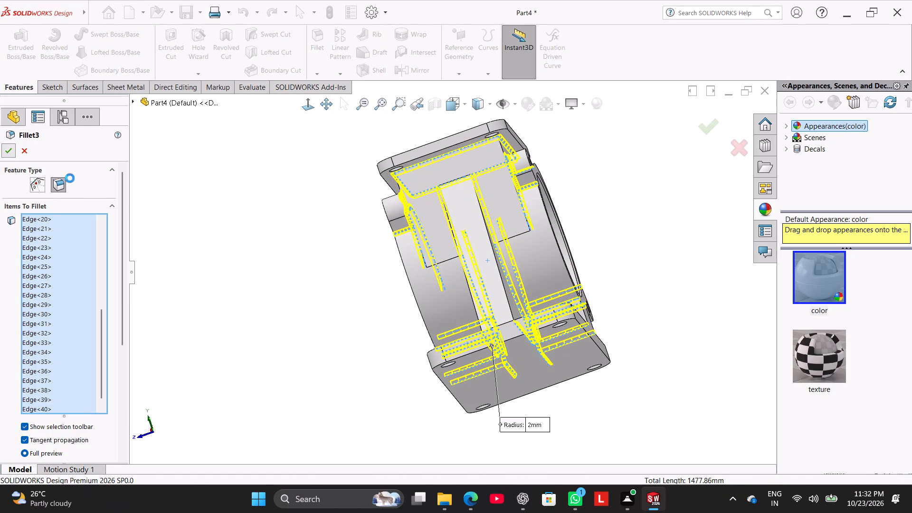
Examine the filleted housing from the isometric view and all around, checking the ring, lugs, ribs and undersides for unfilleted junctions.
right_drag(187, 244, 241, 208)
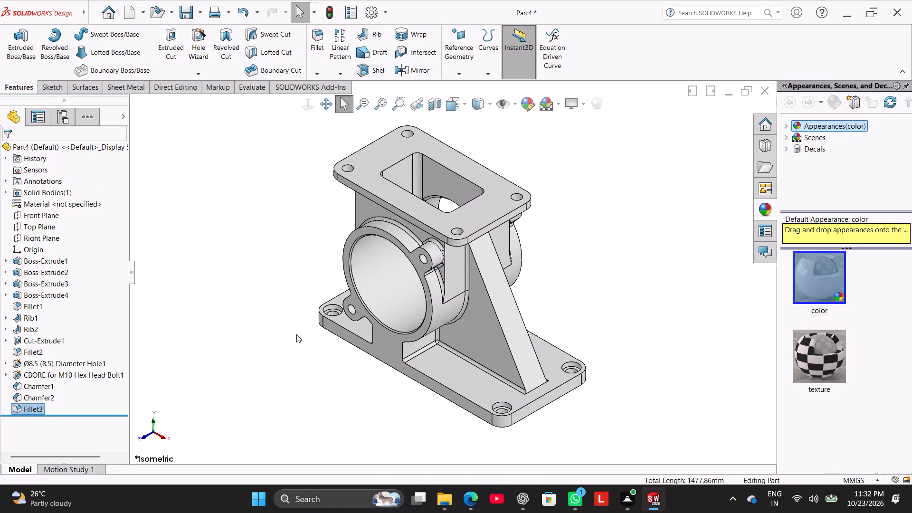
middle_drag(301, 313, 336, 229)
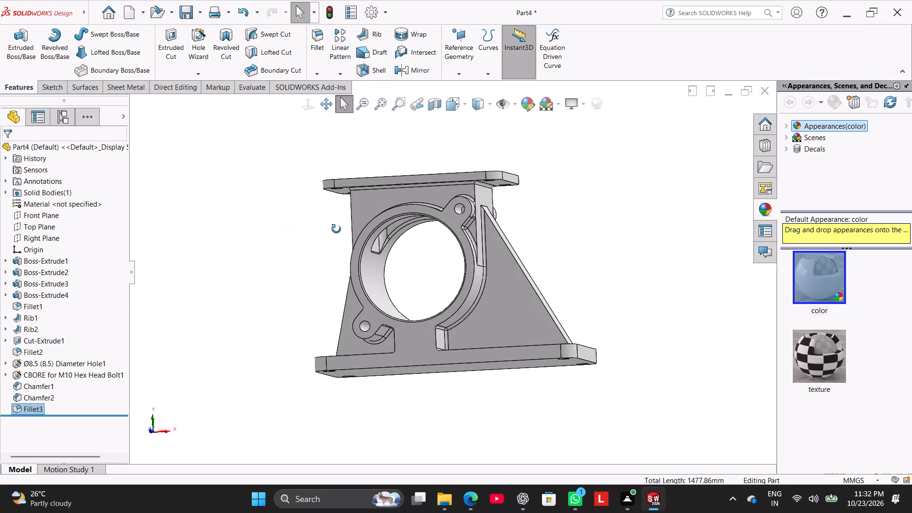
middle_drag(336, 229, 347, 237)
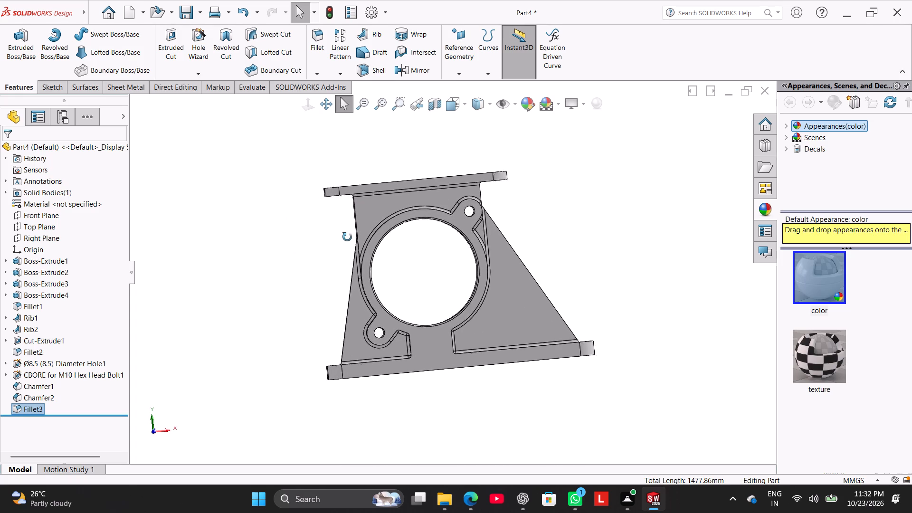
middle_drag(347, 237, 421, 272)
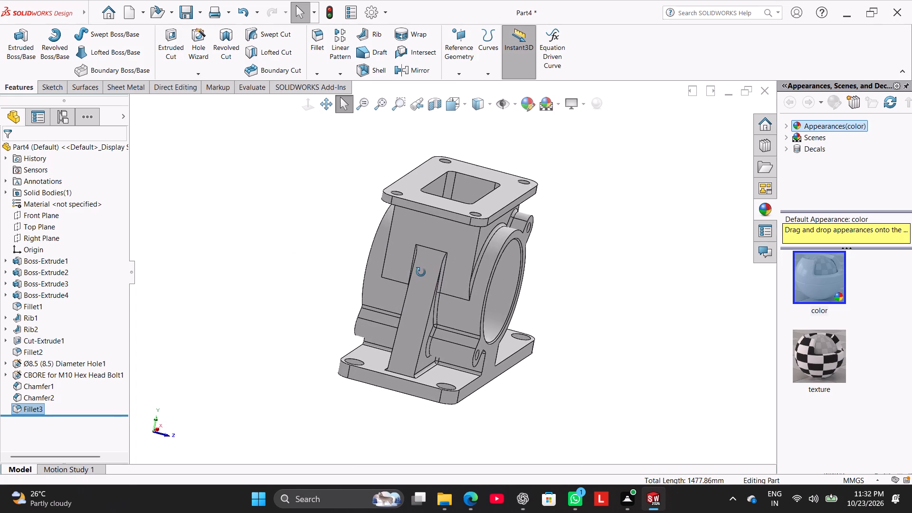
middle_drag(421, 272, 441, 250)
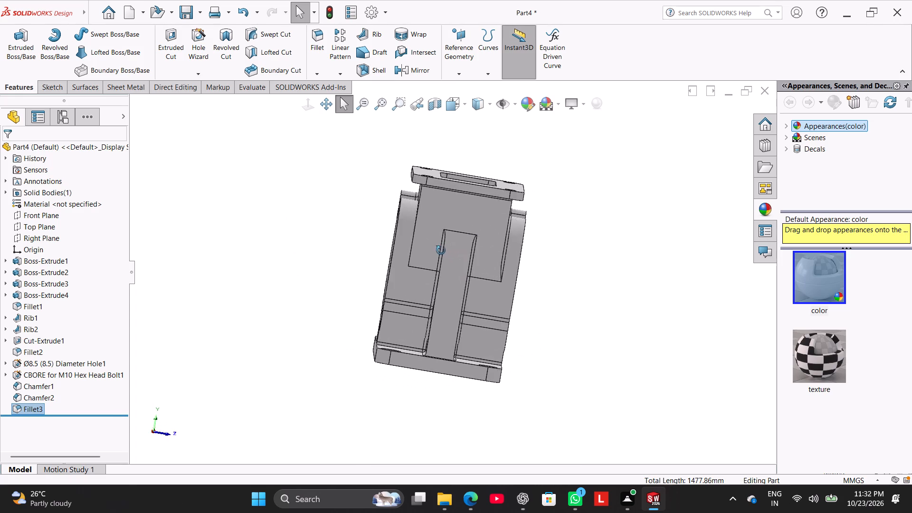
middle_drag(441, 250, 472, 256)
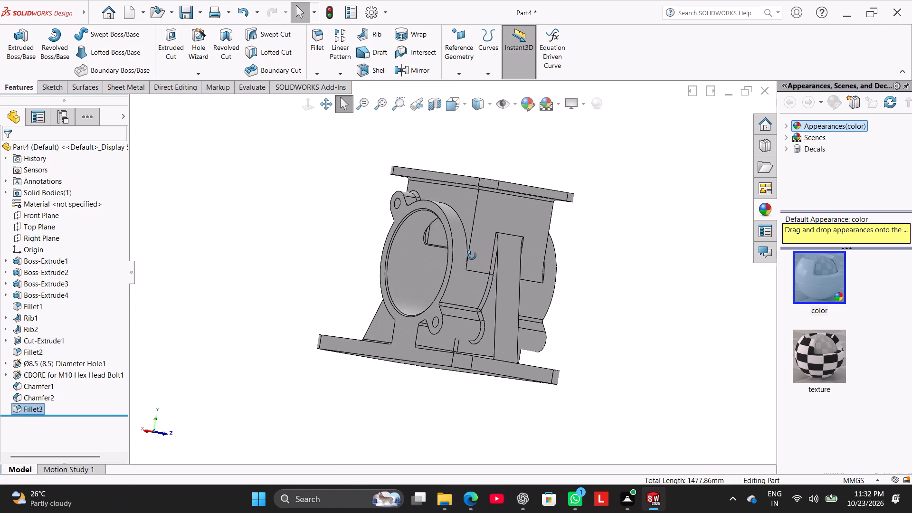
middle_drag(472, 256, 400, 305)
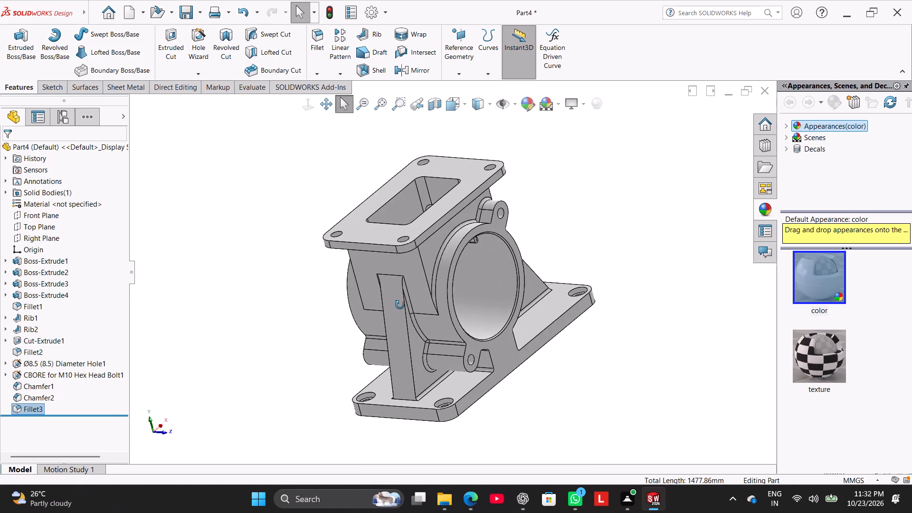
middle_drag(400, 305, 501, 198)
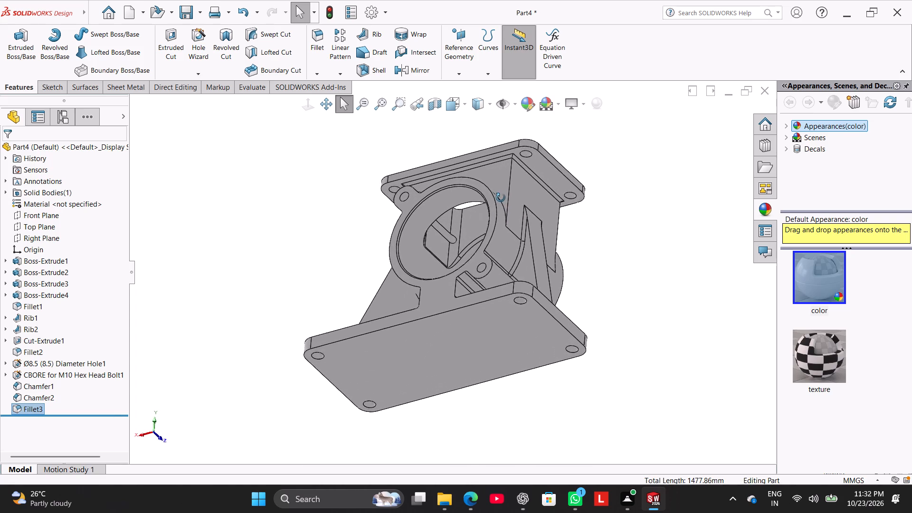
middle_drag(501, 198, 564, 247)
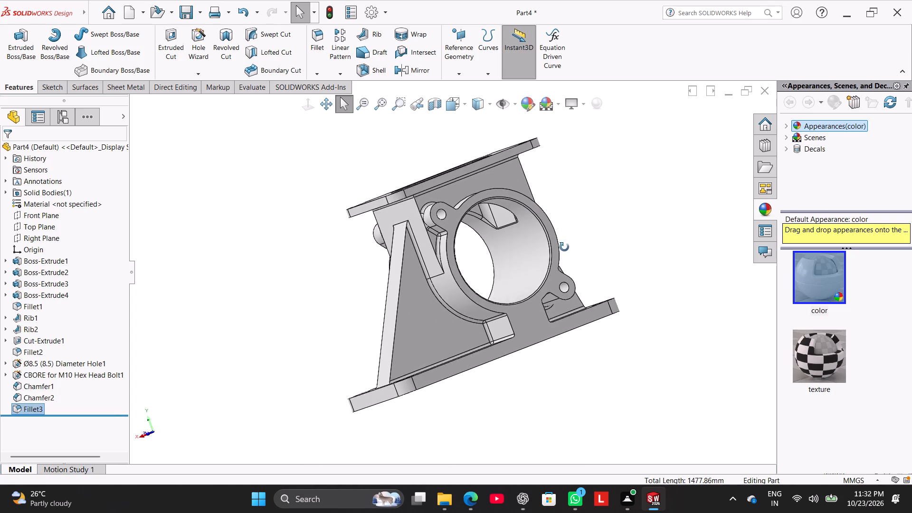
middle_drag(564, 247, 613, 264)
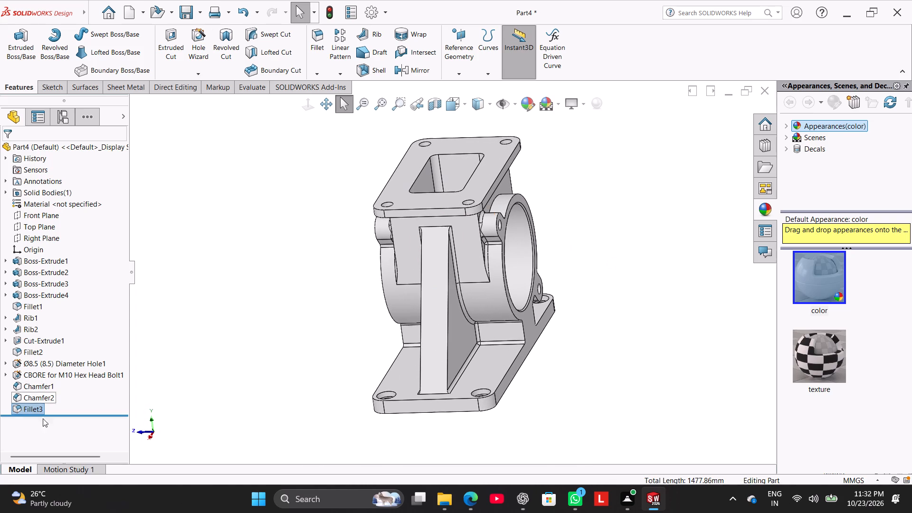
Open the 2 mm fillet for editing, review its full list of selected edges, and close it.
right_click(39, 408)
click(55, 267)
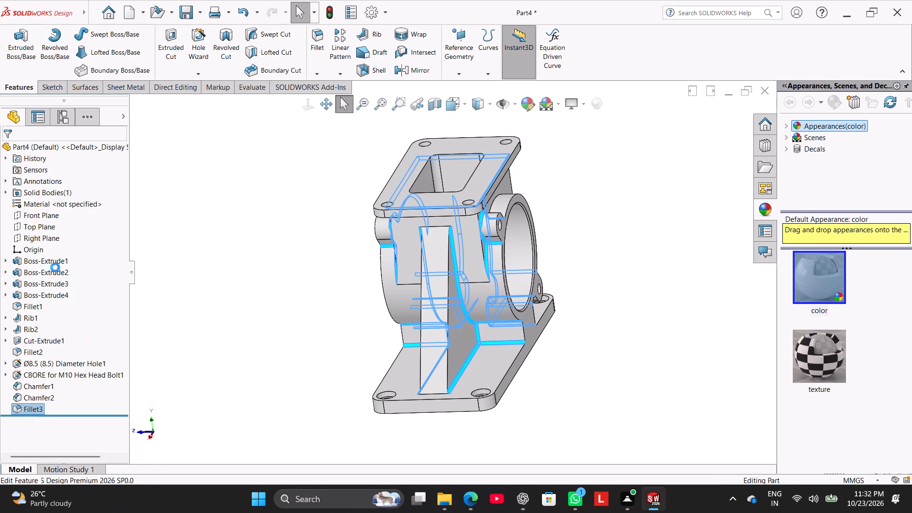
drag(123, 313, 123, 324)
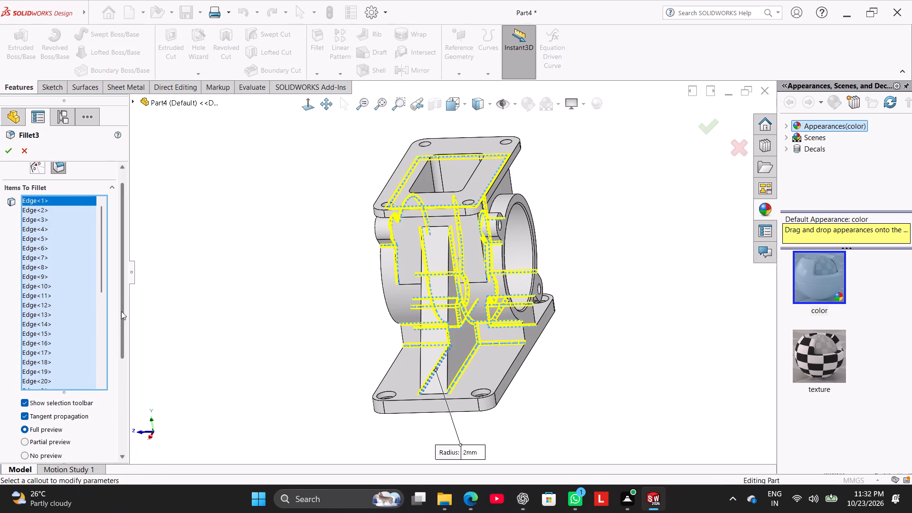
drag(104, 284, 106, 383)
click(9, 155)
Add to the existing 2 mm fillet the missing arc edge behind the ring's lugged rim, beneath the top flange, and apply it.
right_drag(216, 277, 259, 243)
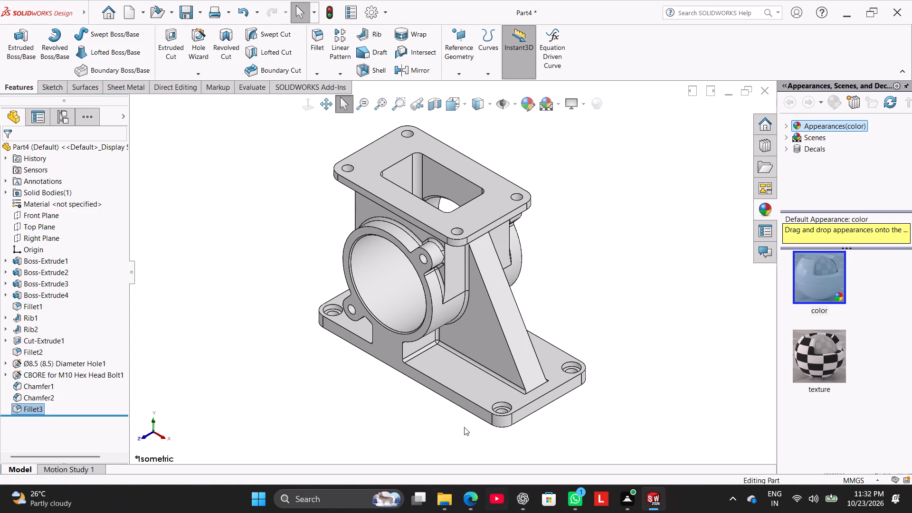
middle_drag(318, 294, 258, 395)
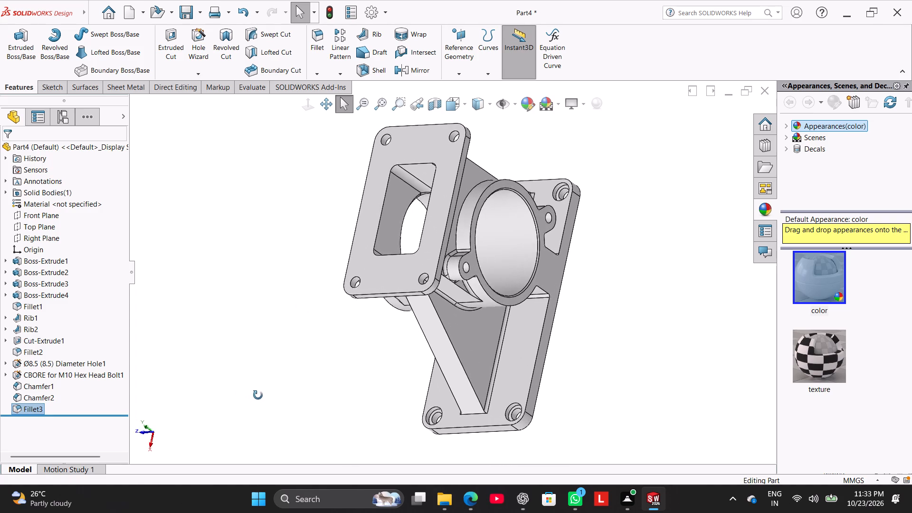
middle_drag(258, 395, 168, 460)
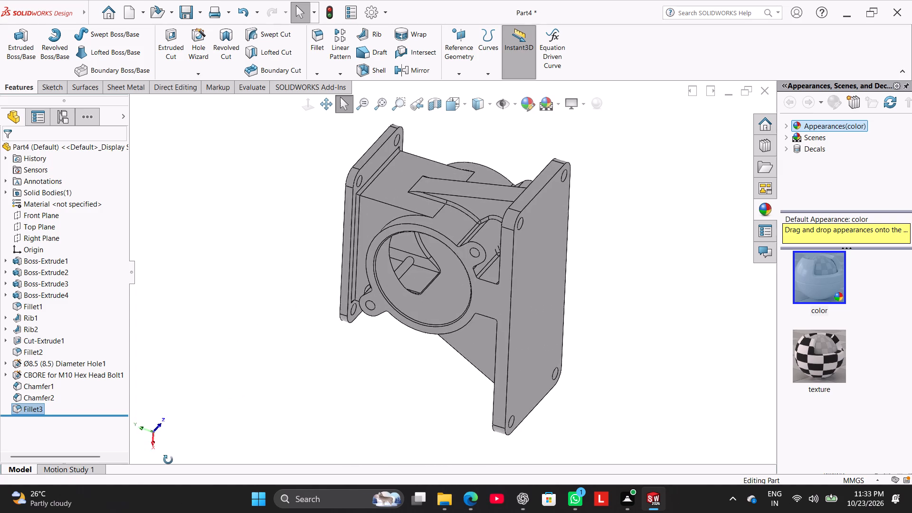
middle_drag(168, 460, 415, 465)
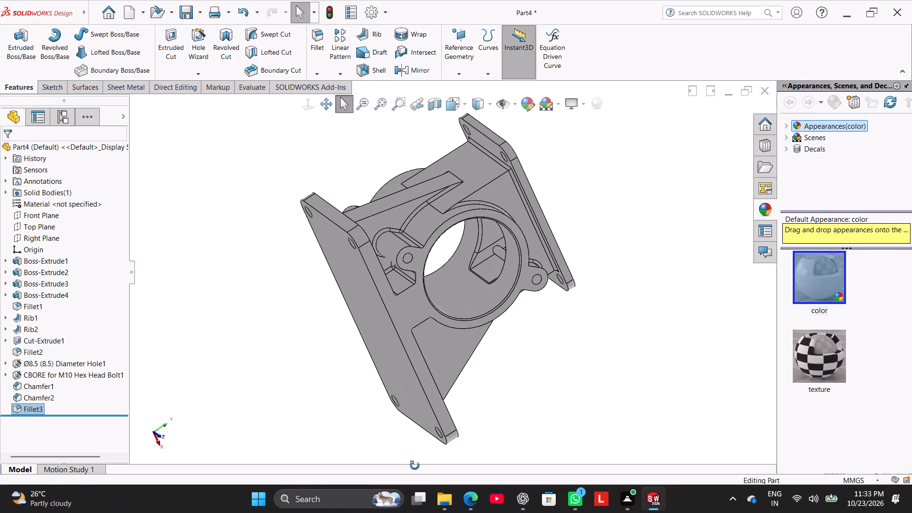
middle_drag(415, 465, 424, 438)
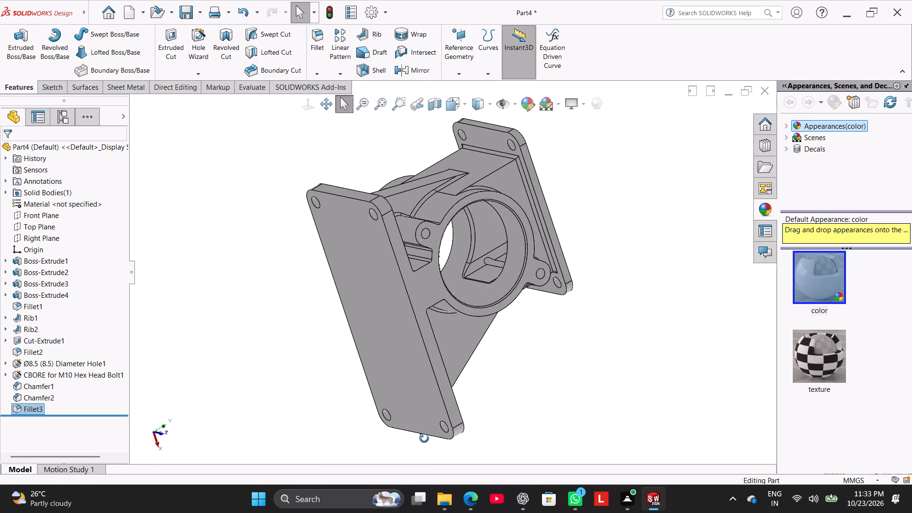
middle_drag(424, 438, 336, 356)
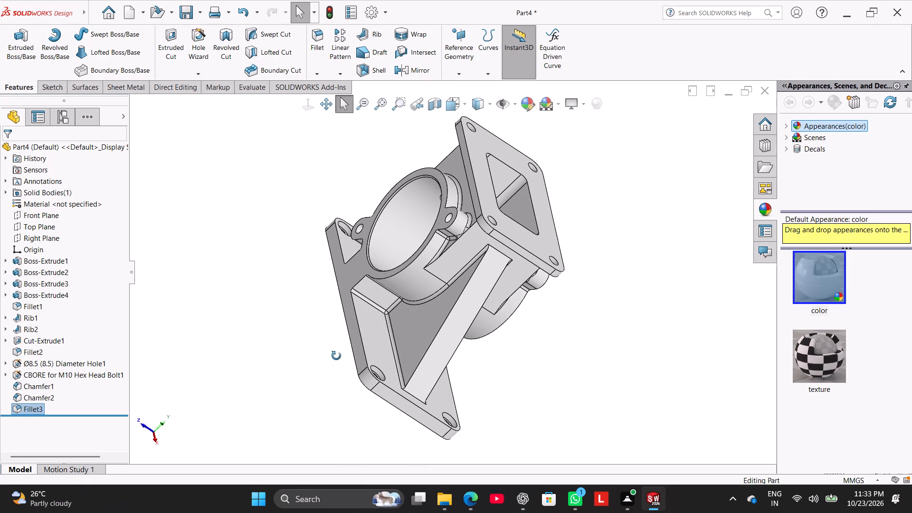
middle_drag(336, 356, 238, 348)
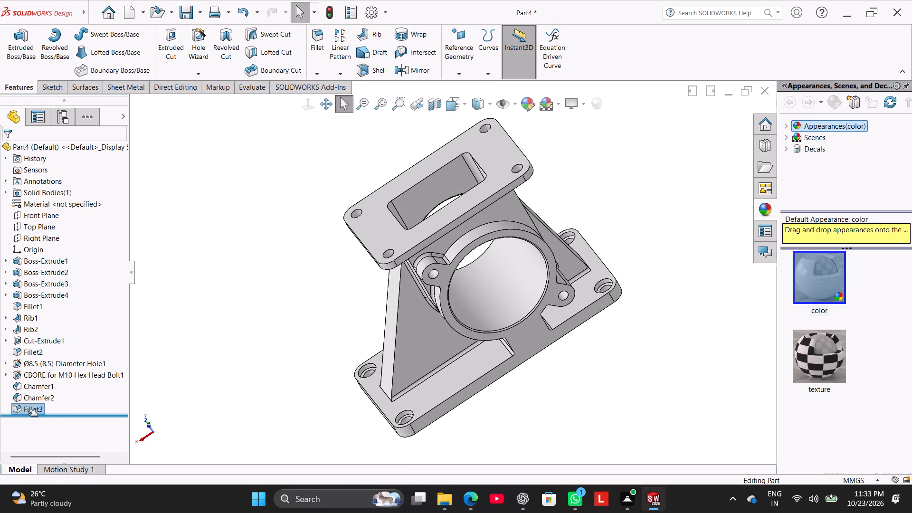
right_click(24, 409)
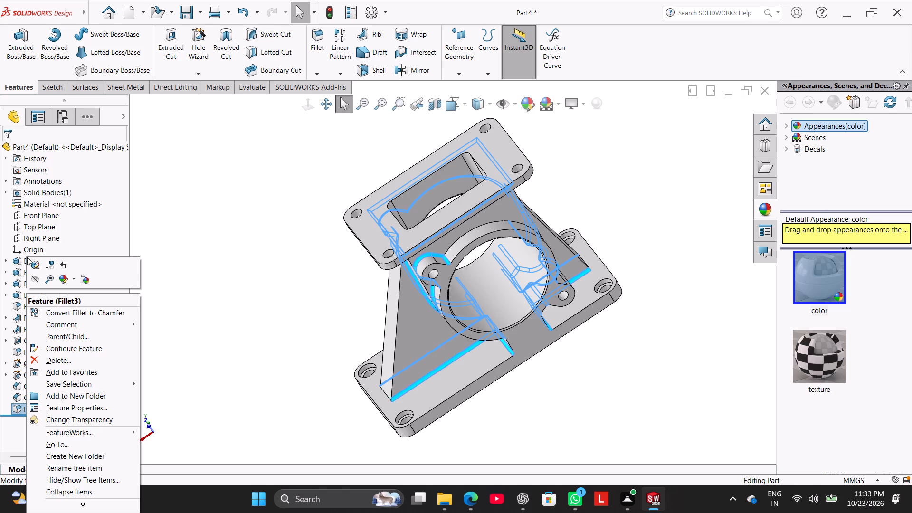
click(33, 266)
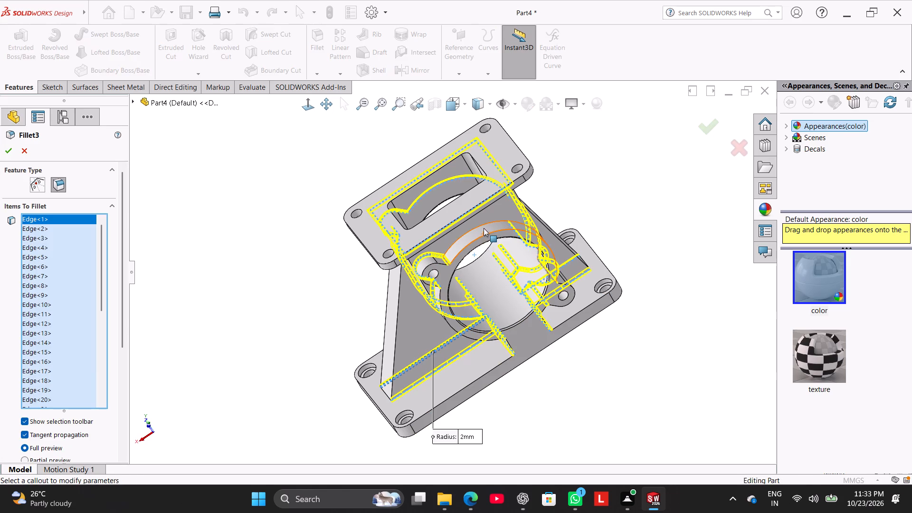
click(484, 226)
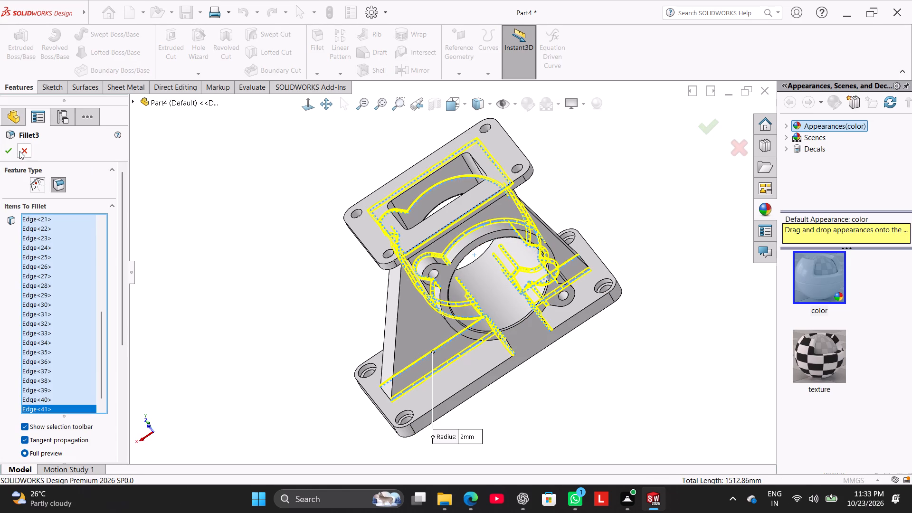
click(9, 149)
Edit the appearance with the 2 mm fillet feature as the target, and pick bright magenta, RGB 255, 0, 255.
right_drag(235, 307, 331, 231)
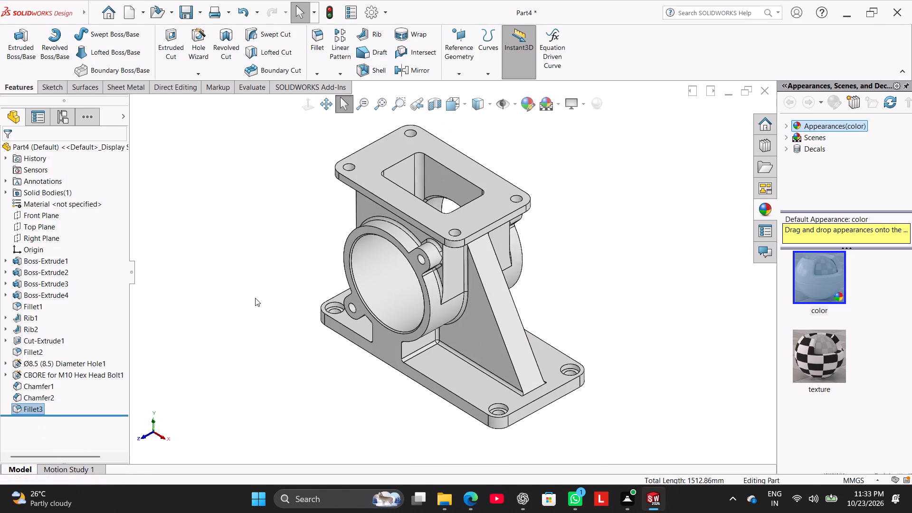
middle_drag(249, 284, 143, 325)
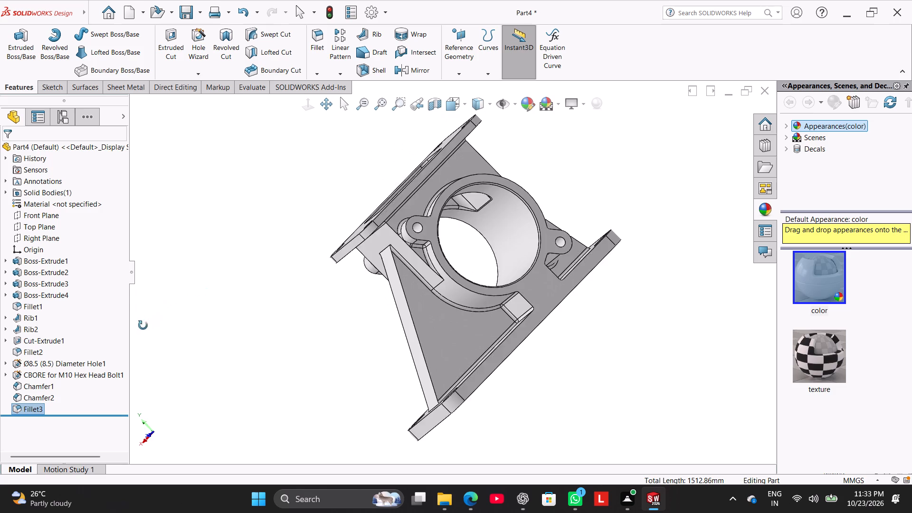
middle_drag(143, 325, 169, 380)
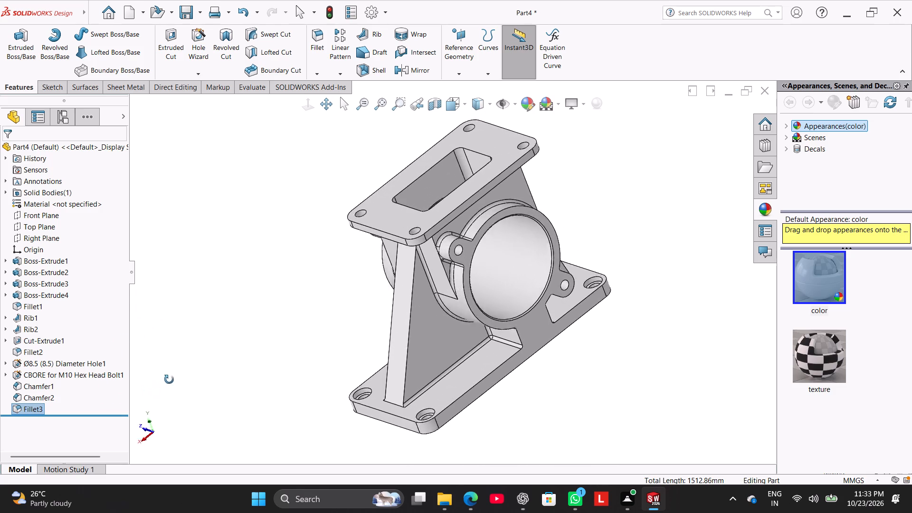
middle_drag(169, 380, 293, 352)
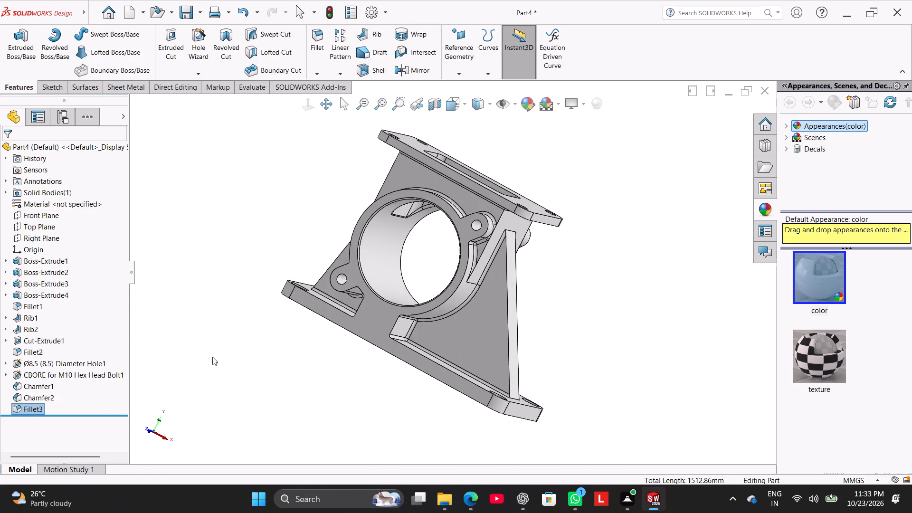
right_drag(214, 354, 297, 278)
click(524, 109)
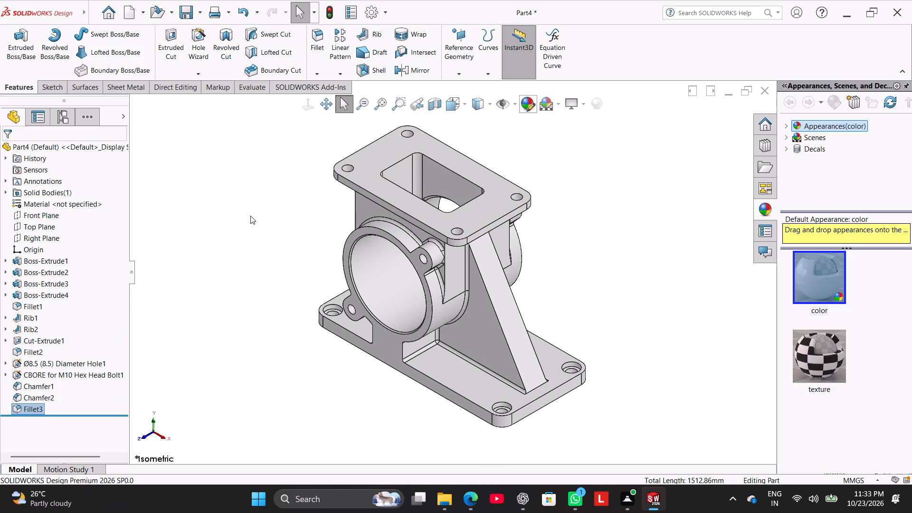
drag(120, 234, 112, 274)
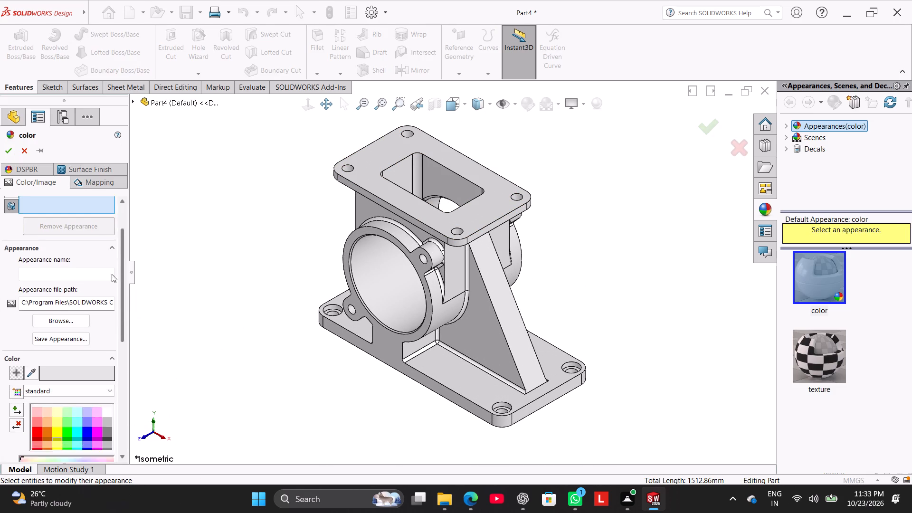
drag(112, 274, 116, 305)
click(98, 338)
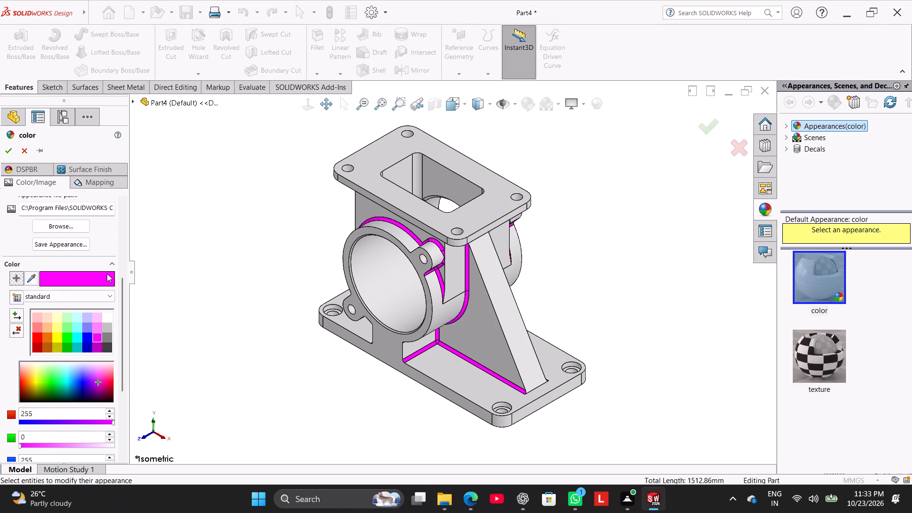
Make the whole part the geometry that receives the colour, and remove the fillet feature from the selection.
drag(119, 296, 142, 202)
click(79, 218)
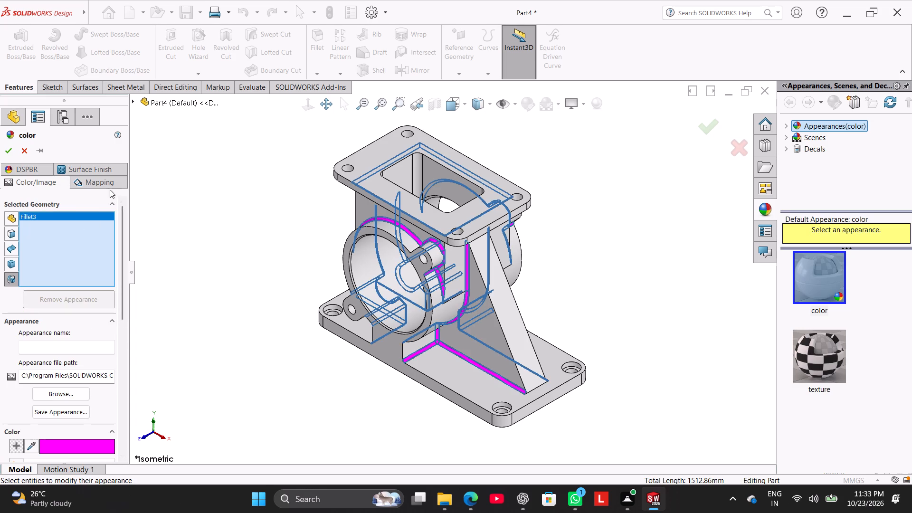
click(171, 104)
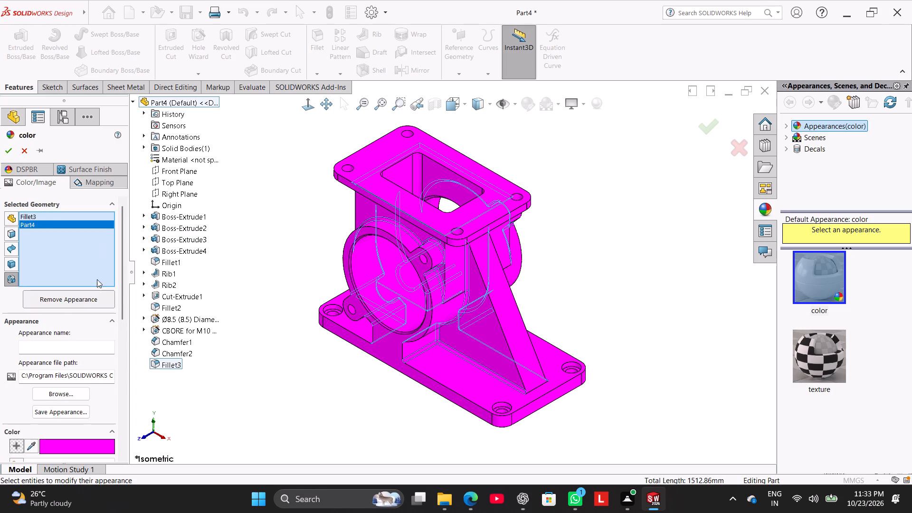
right_click(76, 215)
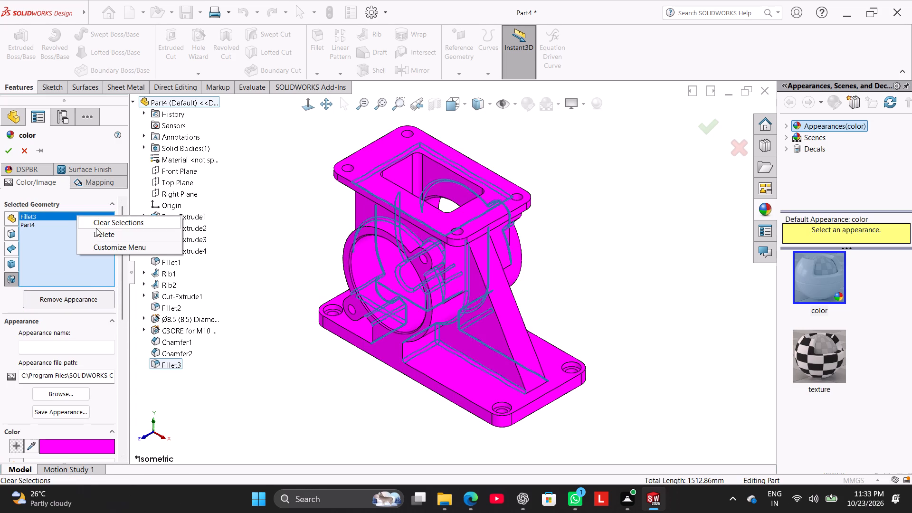
click(100, 233)
Compare the darker magenta shade on the whole part, choose bright magenta again, and apply the appearance.
drag(122, 261, 129, 298)
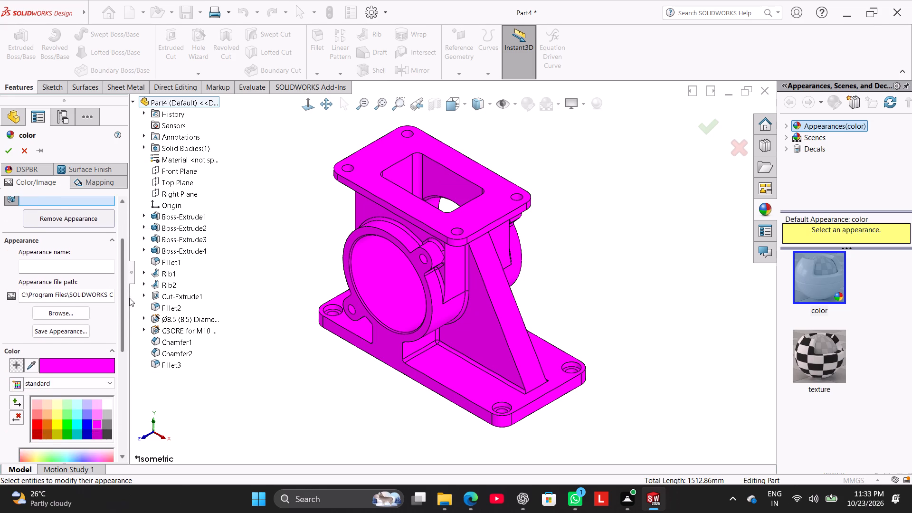
drag(129, 298, 133, 308)
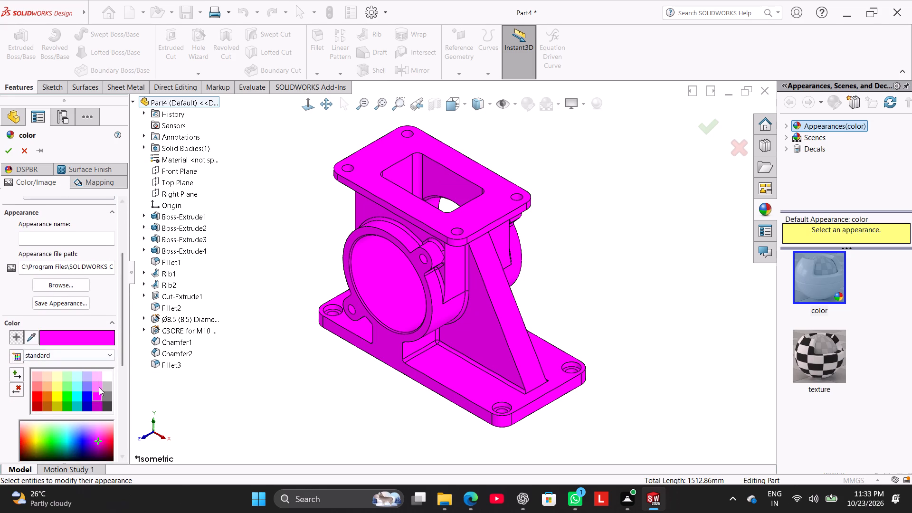
click(99, 388)
click(97, 408)
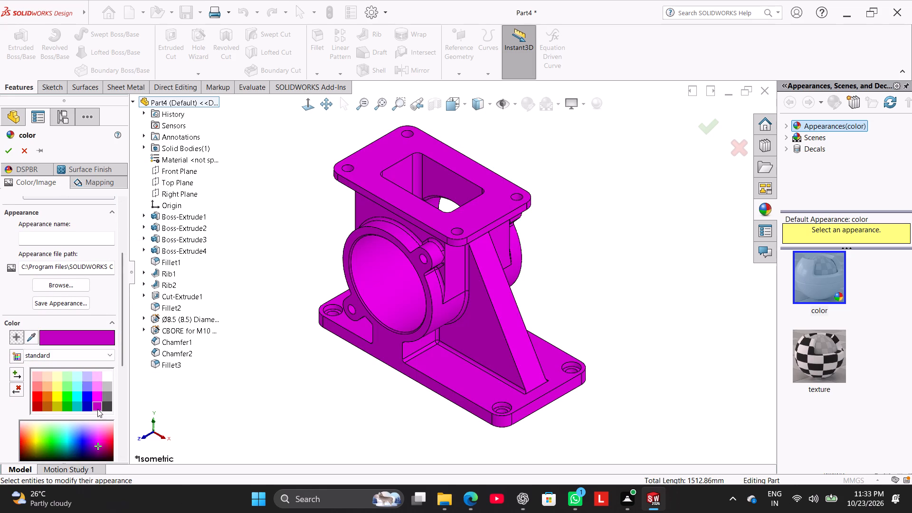
click(96, 399)
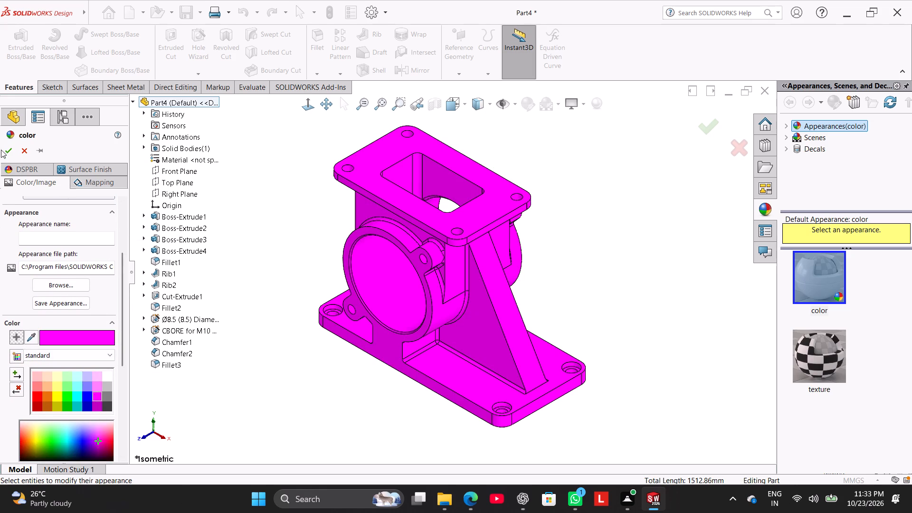
click(8, 149)
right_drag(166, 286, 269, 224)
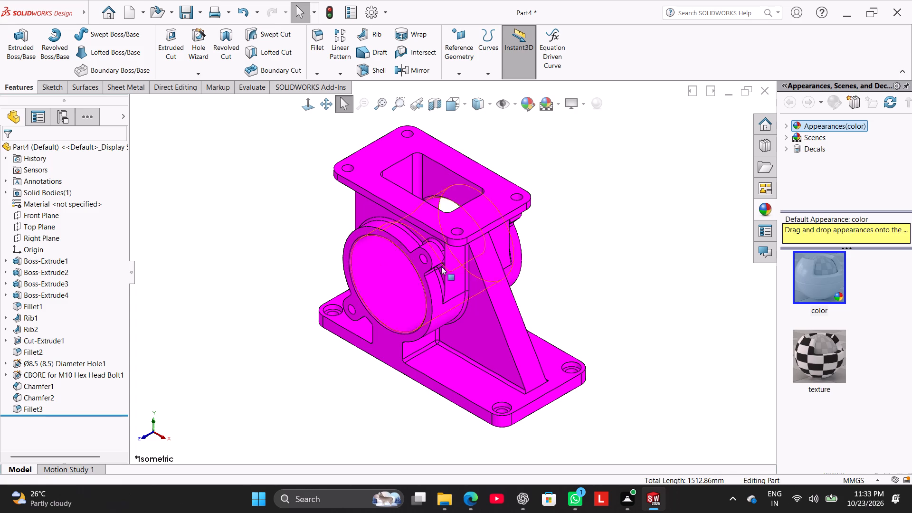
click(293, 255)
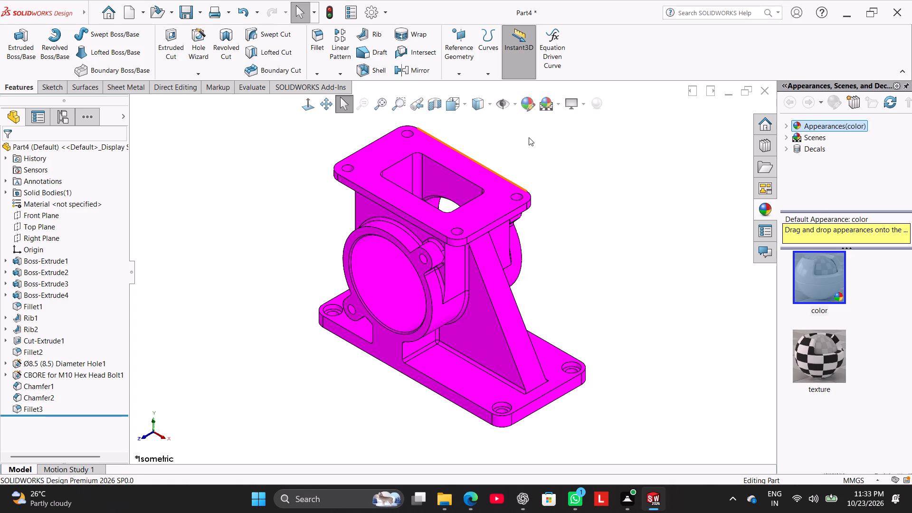
Reopen the whole part's appearance for editing and try softer magentas by raising the green component, ending at about 86.
click(532, 103)
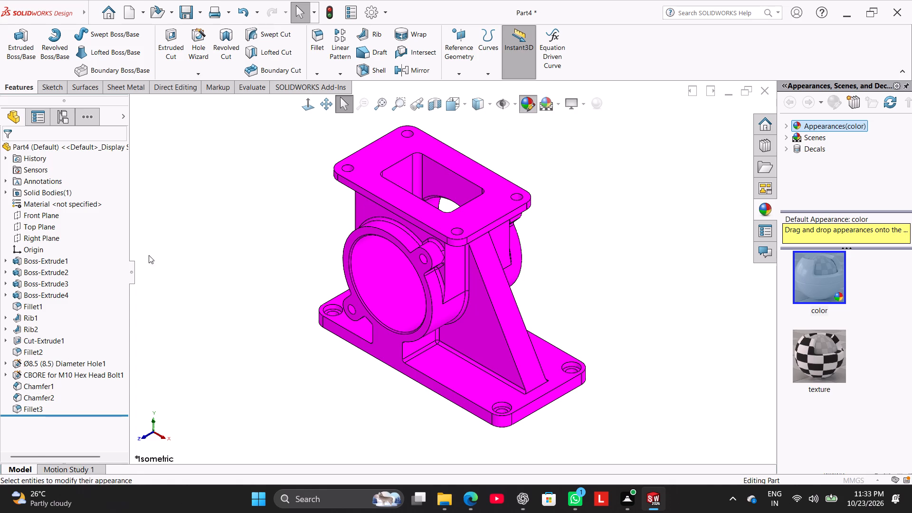
drag(123, 250, 123, 315)
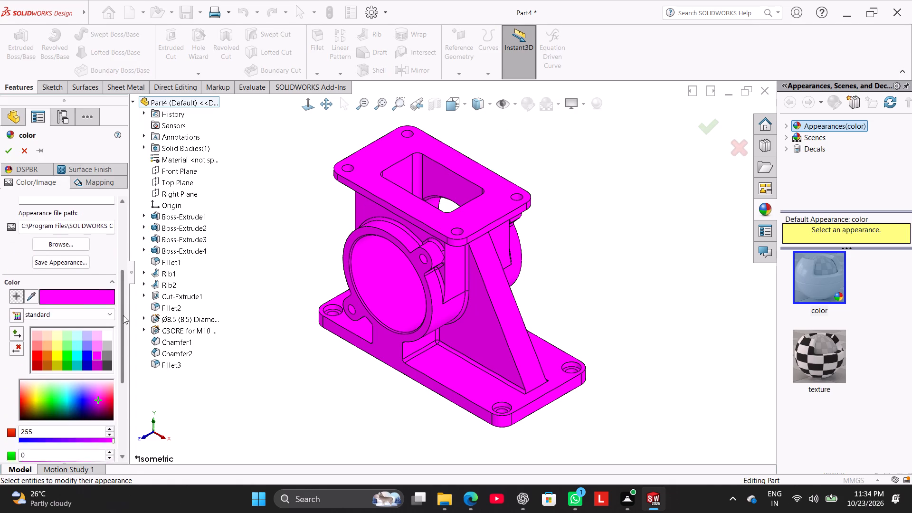
drag(123, 315, 117, 340)
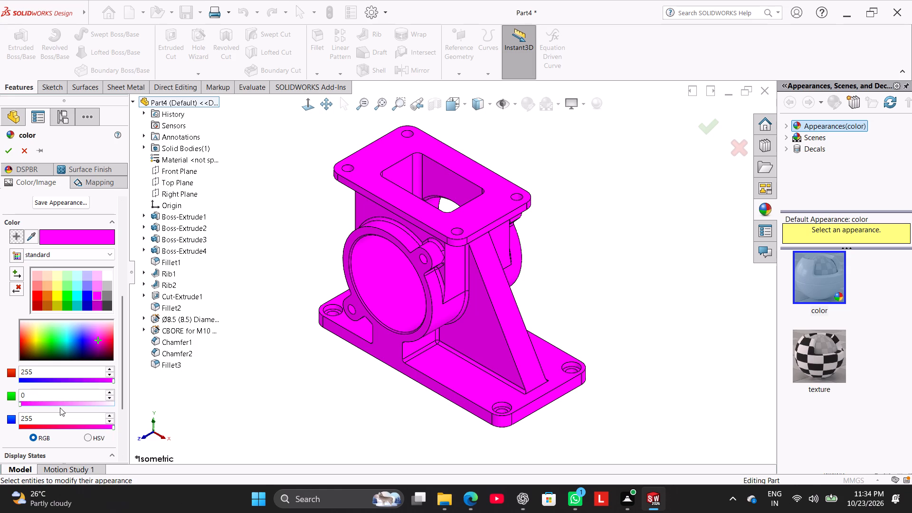
drag(21, 403, 41, 403)
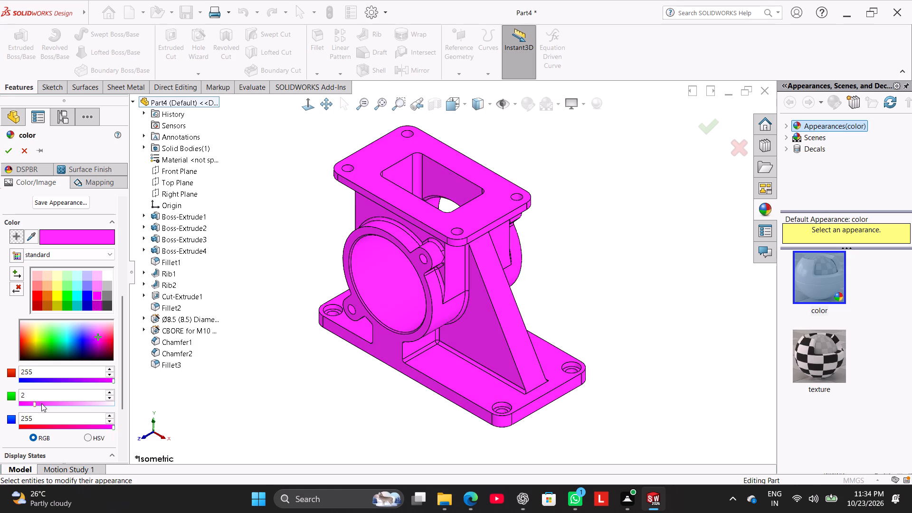
drag(41, 403, 35, 404)
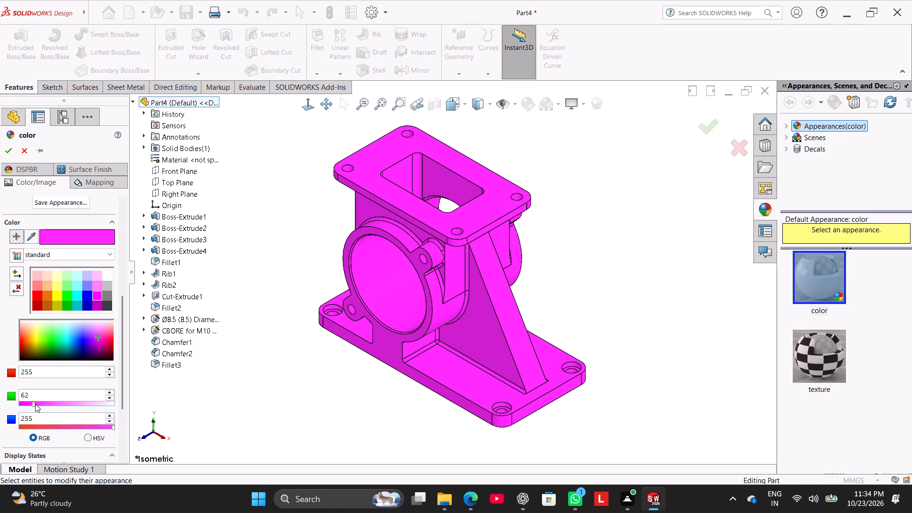
drag(35, 404, 41, 404)
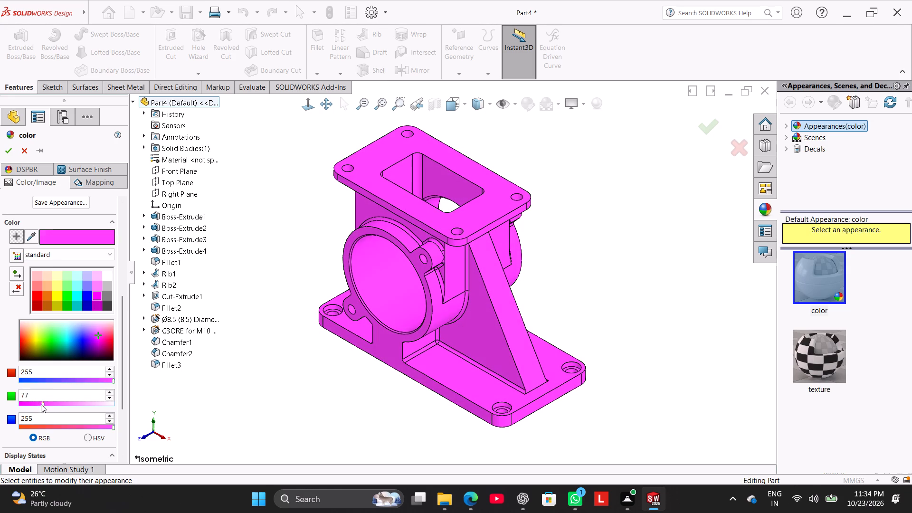
drag(41, 404, 73, 408)
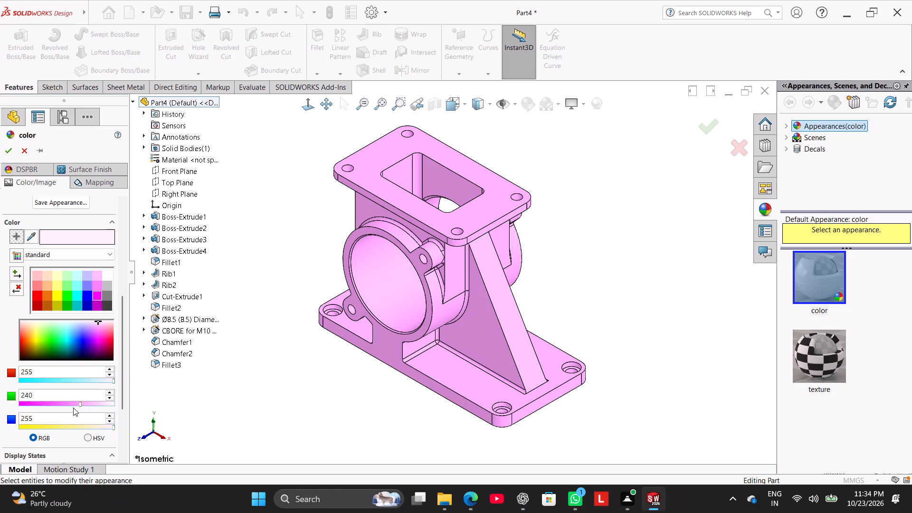
drag(73, 408, 50, 408)
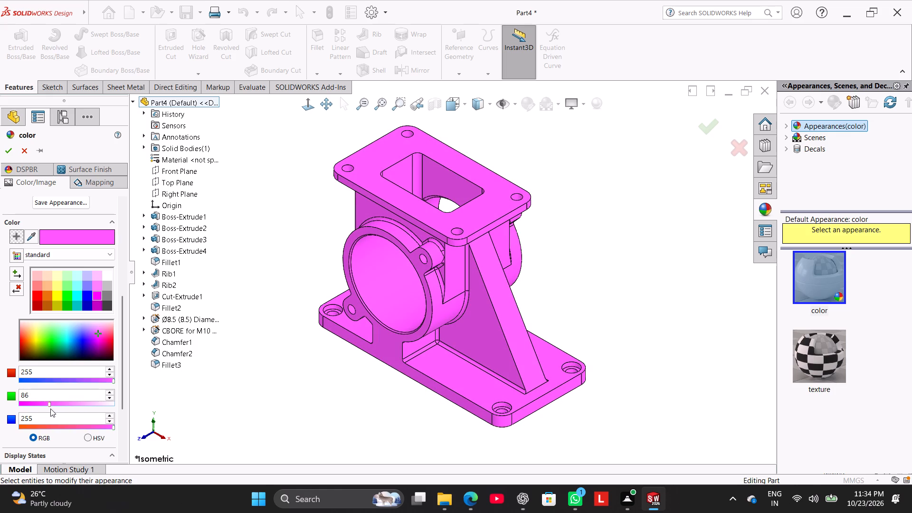
drag(50, 408, 49, 408)
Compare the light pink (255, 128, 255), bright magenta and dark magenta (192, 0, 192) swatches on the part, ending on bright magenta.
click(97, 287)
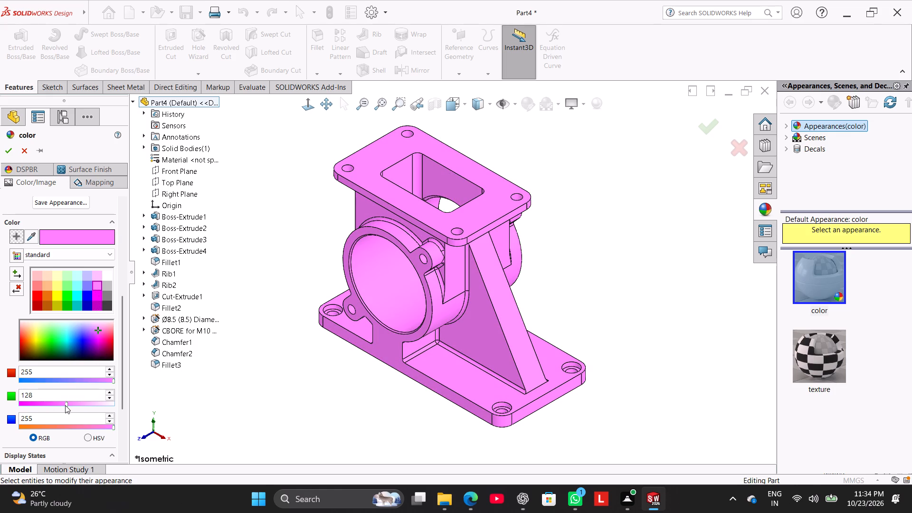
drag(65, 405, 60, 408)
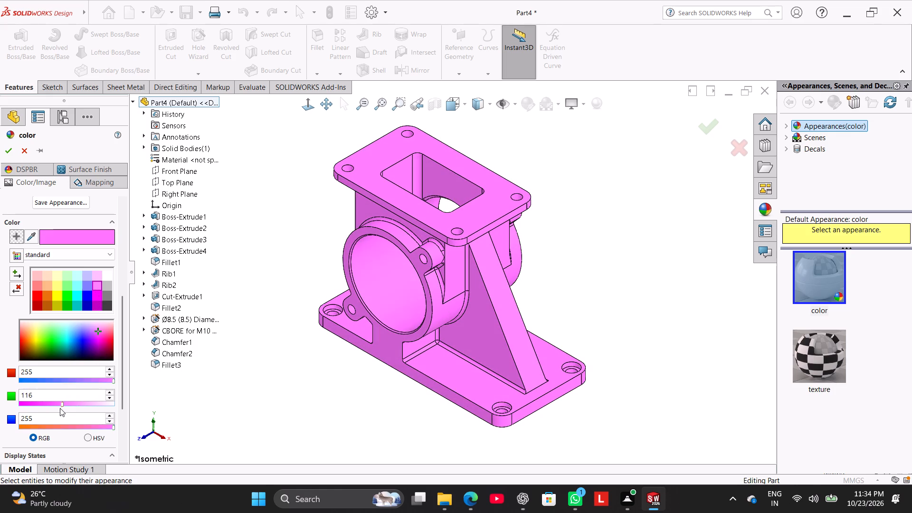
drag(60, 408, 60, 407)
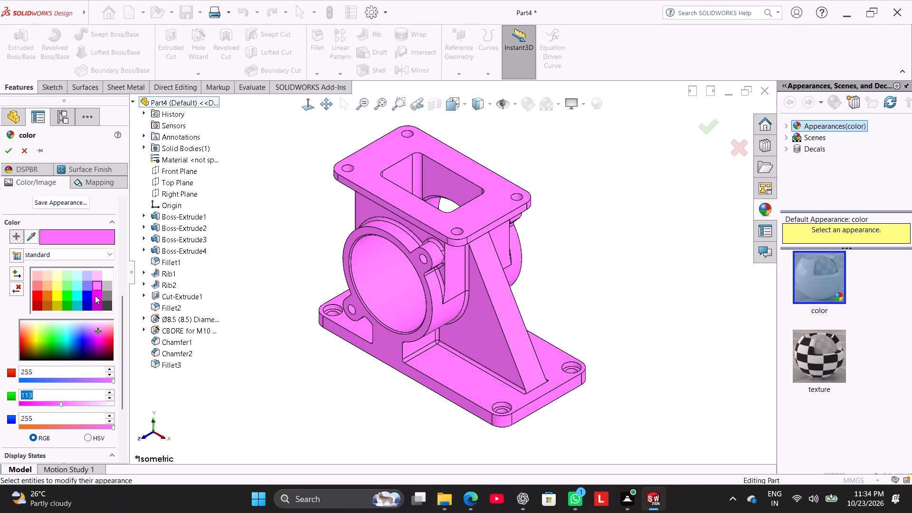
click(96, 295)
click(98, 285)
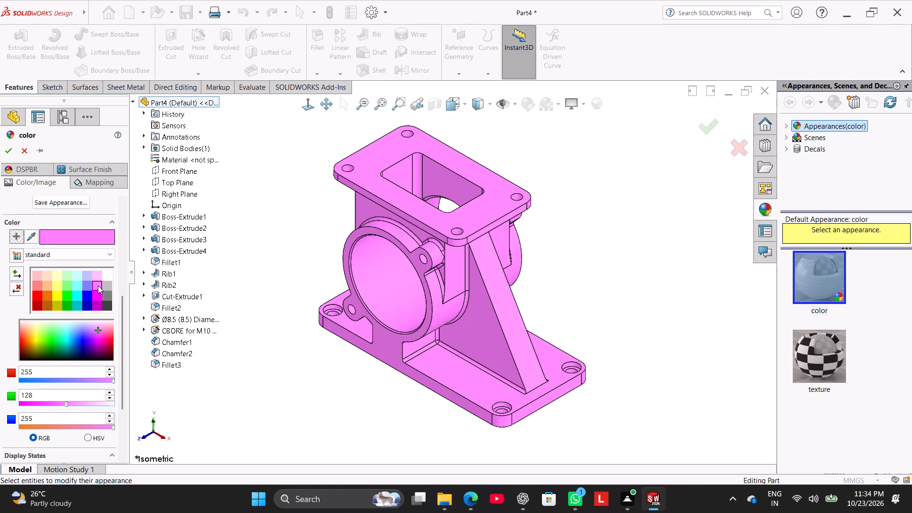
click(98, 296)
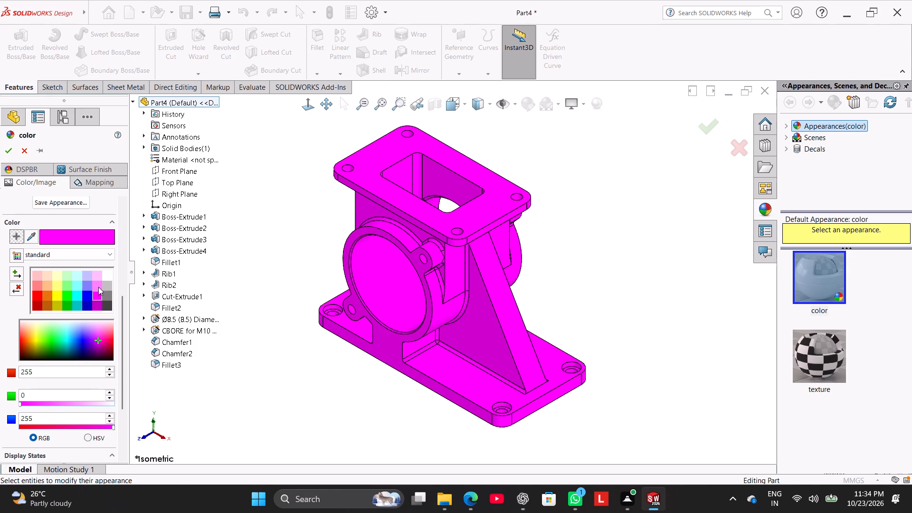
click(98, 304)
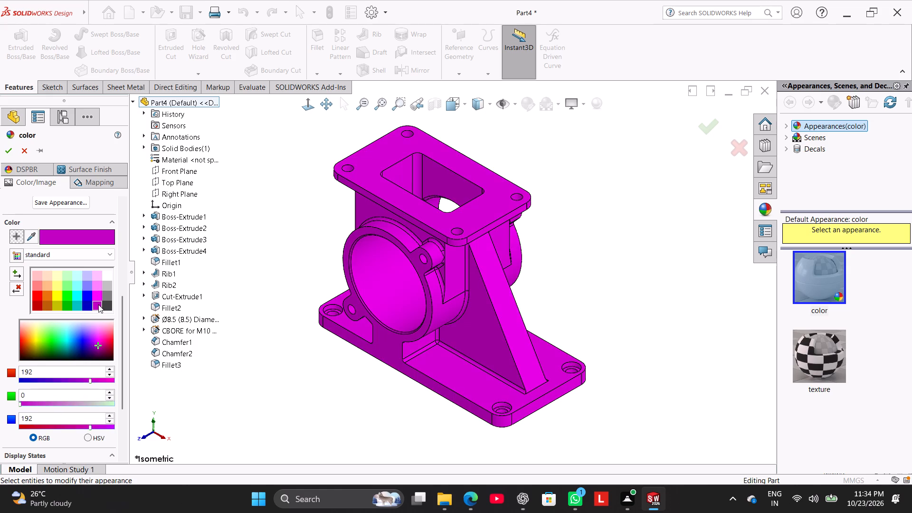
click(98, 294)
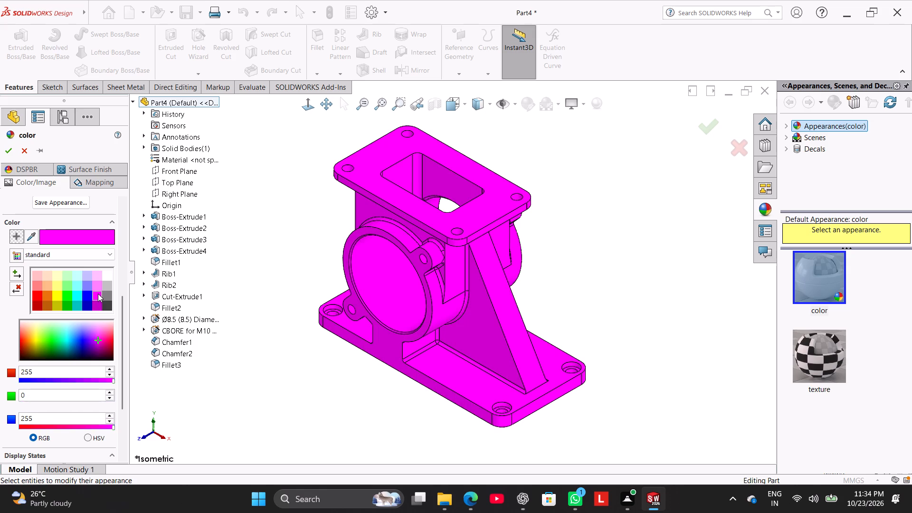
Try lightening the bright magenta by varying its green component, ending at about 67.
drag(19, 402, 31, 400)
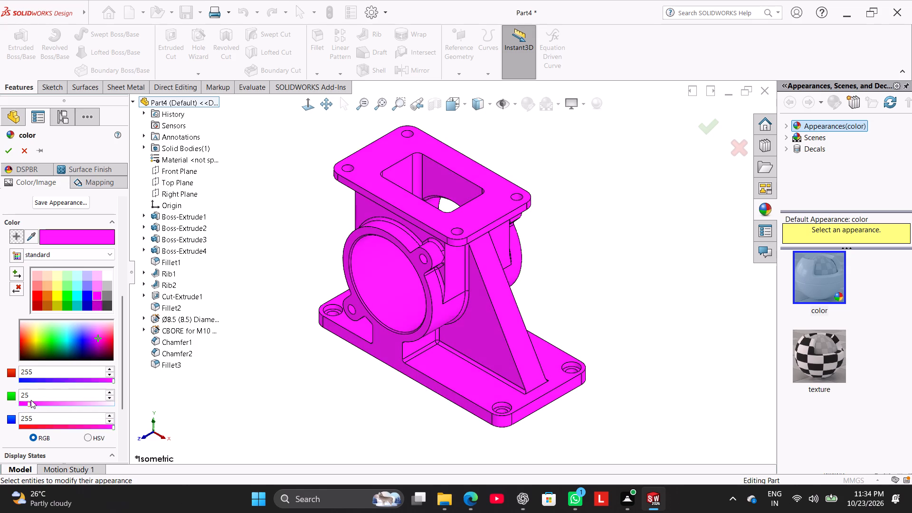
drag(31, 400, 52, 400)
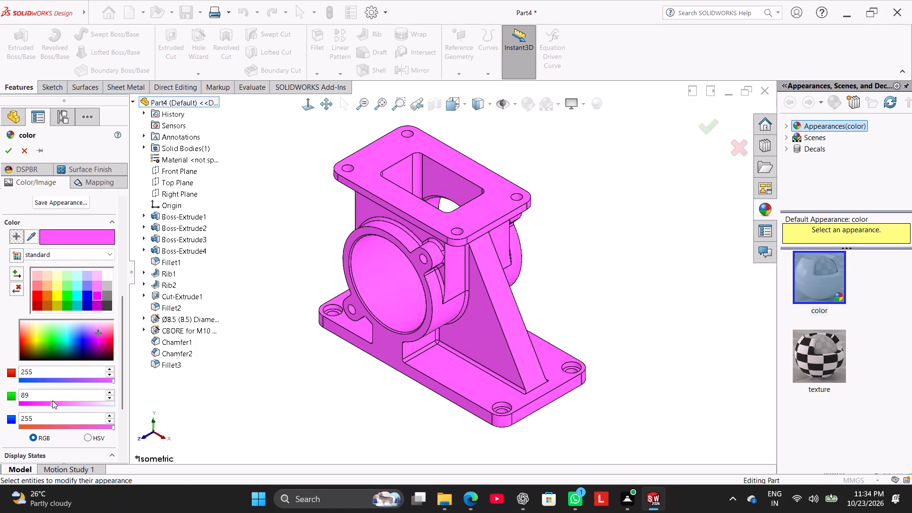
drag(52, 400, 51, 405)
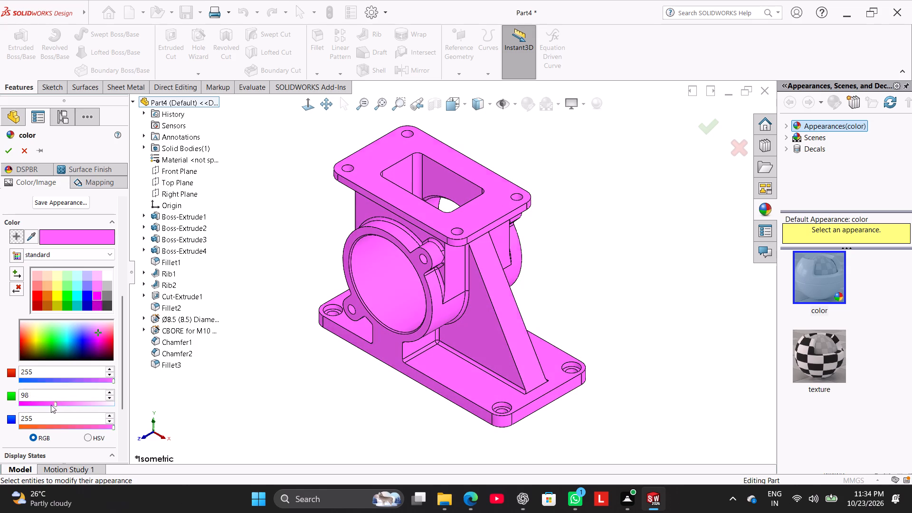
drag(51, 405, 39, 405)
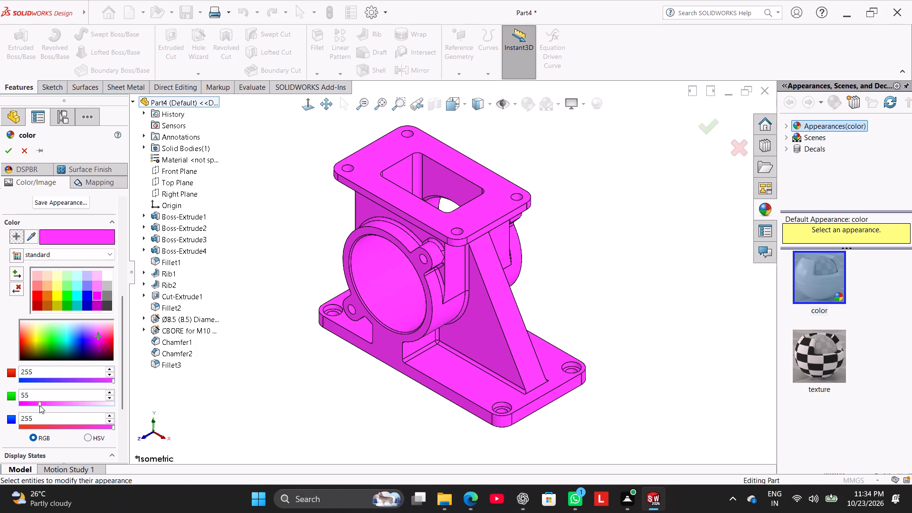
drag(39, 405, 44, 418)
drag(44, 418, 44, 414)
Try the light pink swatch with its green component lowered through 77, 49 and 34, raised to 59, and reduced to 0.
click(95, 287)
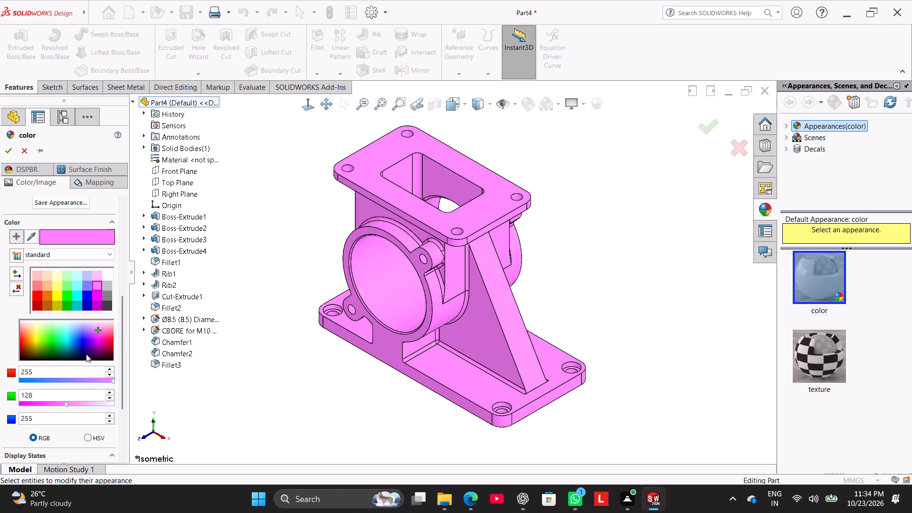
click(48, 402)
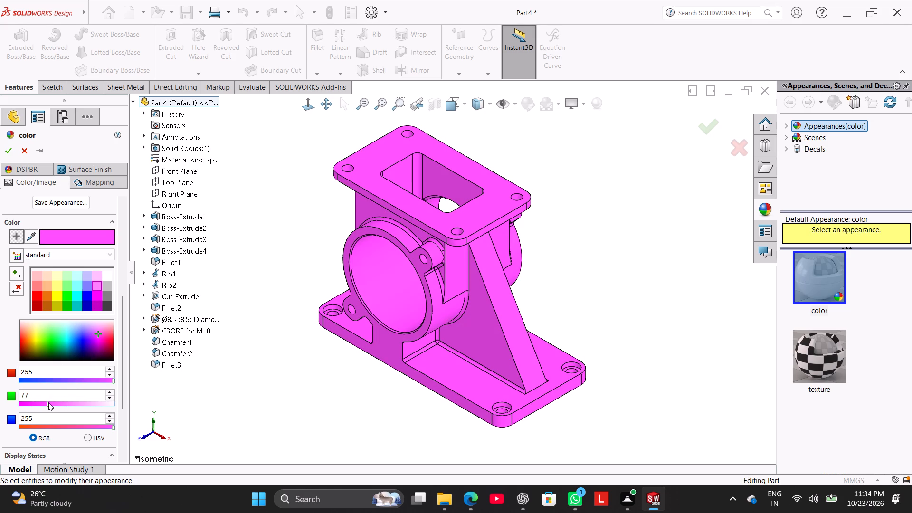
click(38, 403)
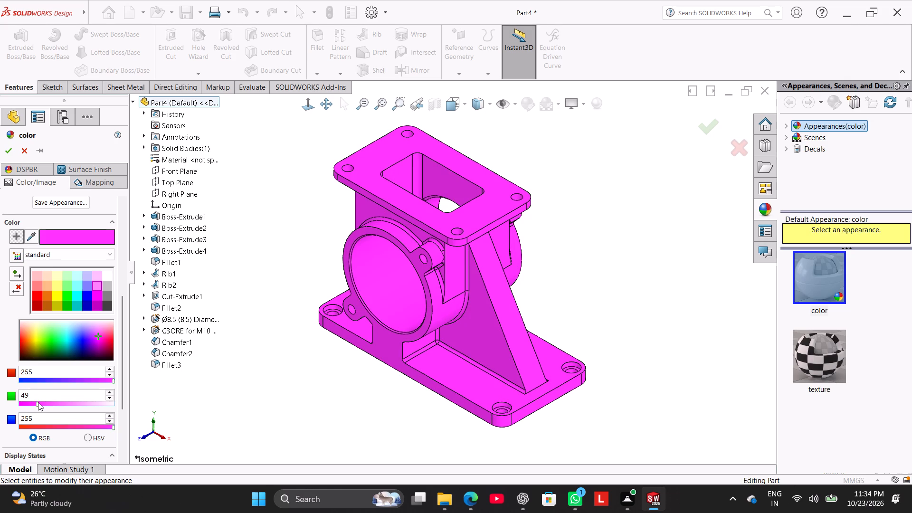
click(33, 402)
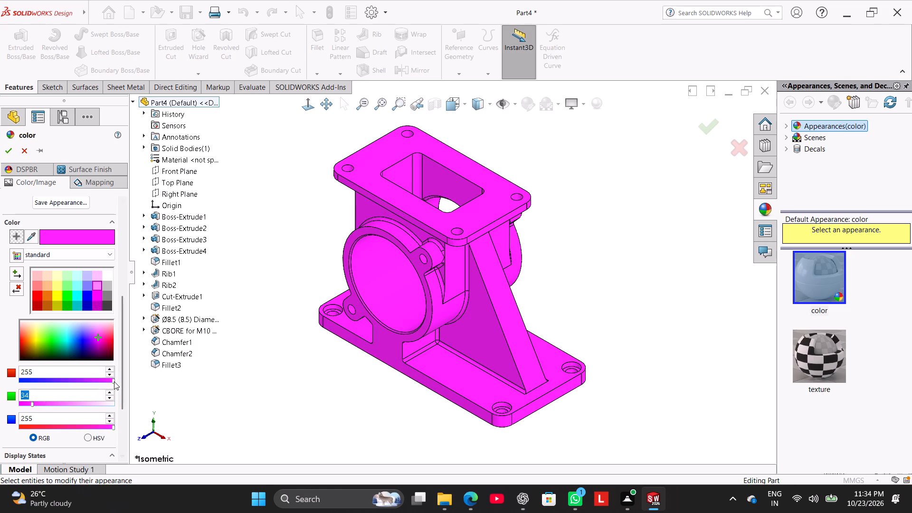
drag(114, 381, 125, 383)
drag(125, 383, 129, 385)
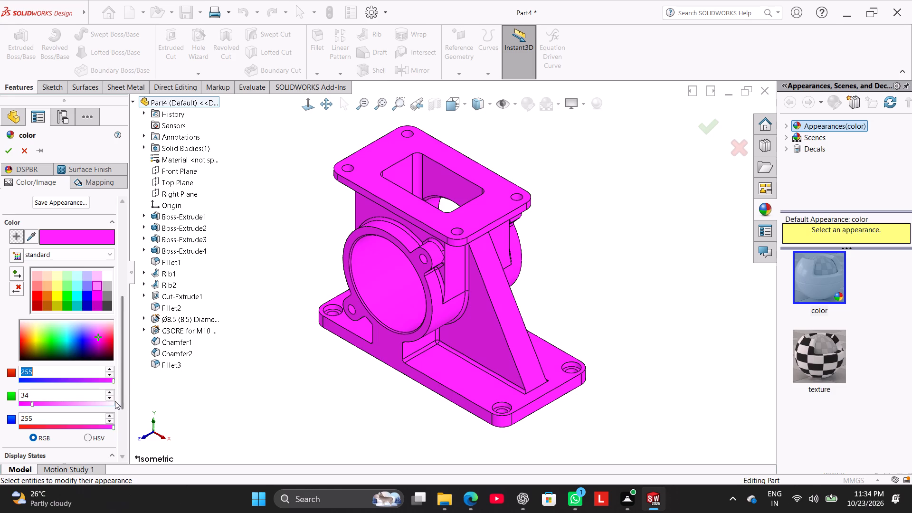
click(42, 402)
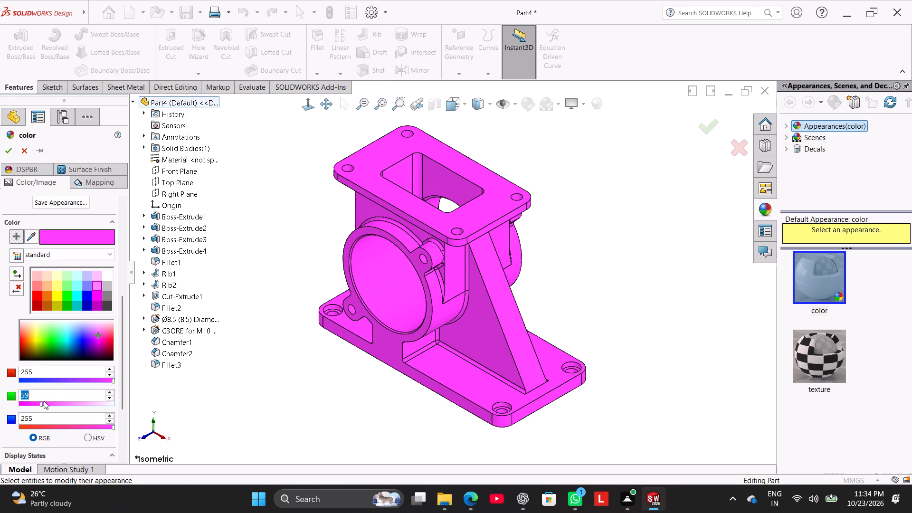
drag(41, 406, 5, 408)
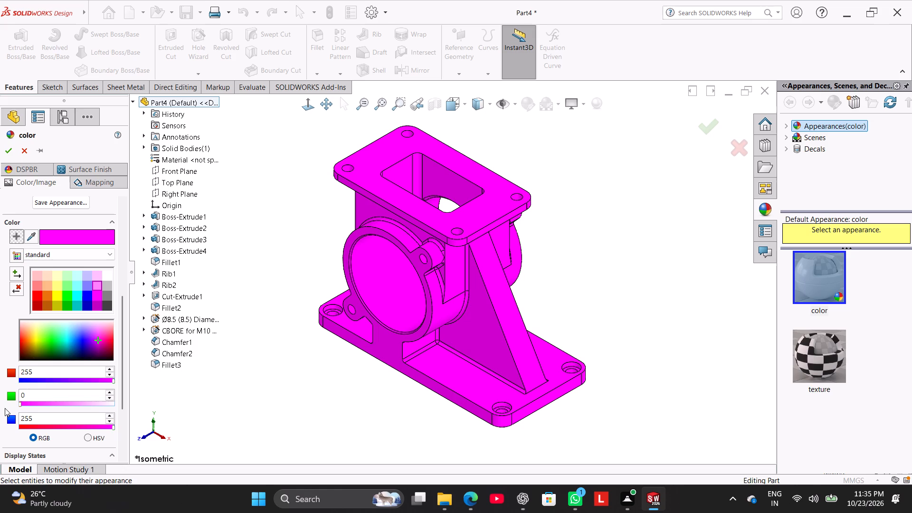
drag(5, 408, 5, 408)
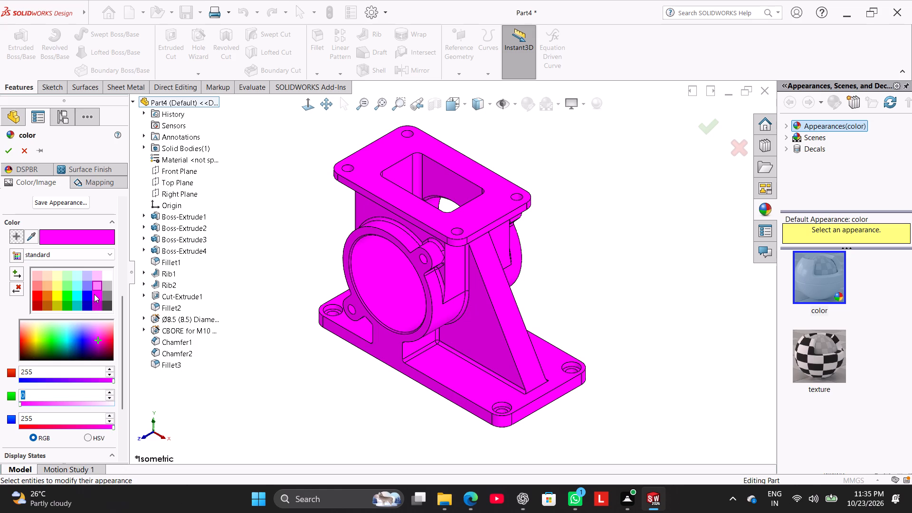
Pick the bright magenta swatch, raise its green component moderately for a slightly softer pink-magenta, and apply the appearance to the part.
click(94, 294)
drag(22, 405, 46, 405)
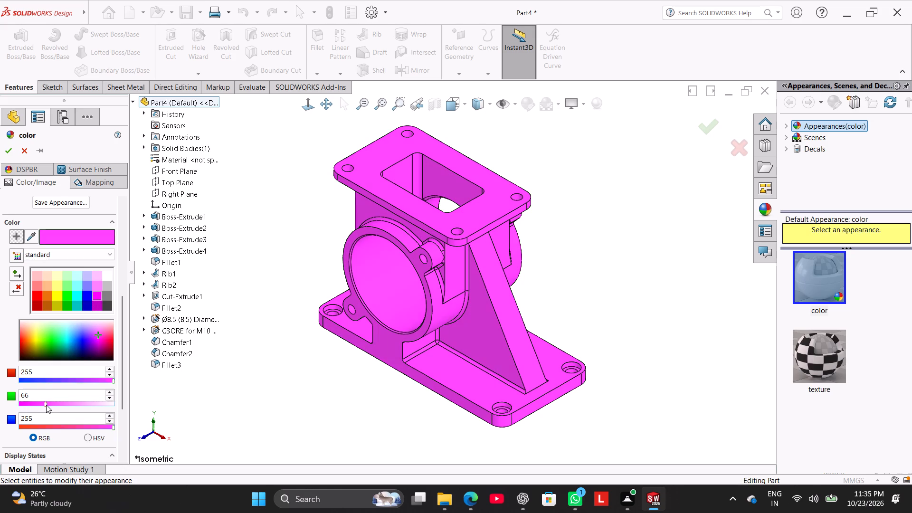
drag(46, 405, 58, 405)
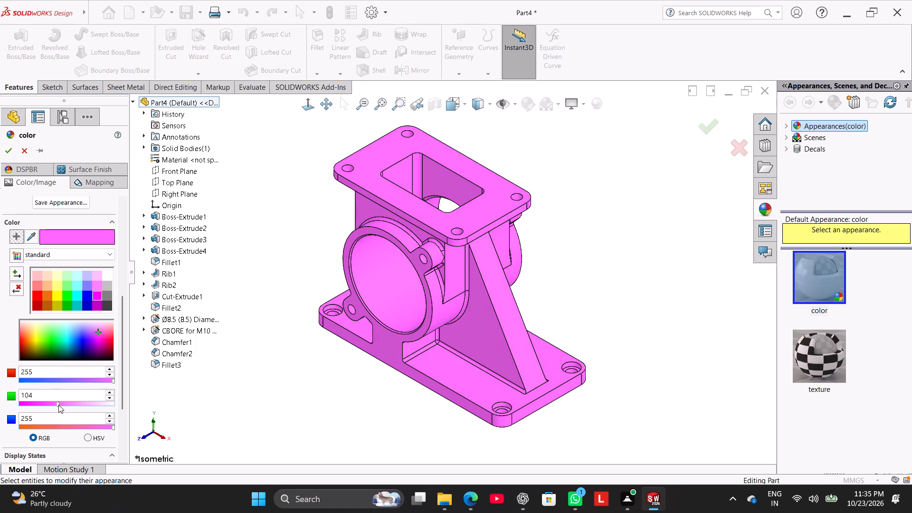
drag(58, 405, 49, 405)
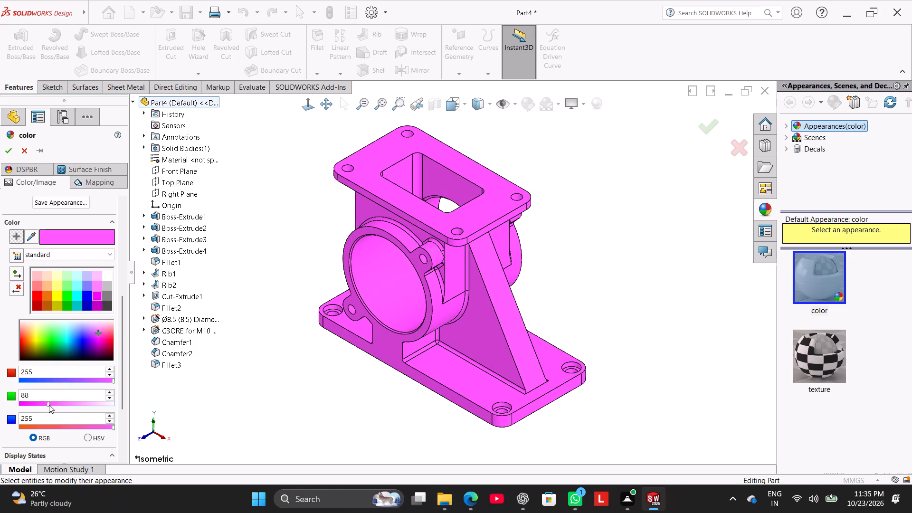
drag(49, 405, 41, 405)
click(7, 150)
right_drag(174, 269, 255, 227)
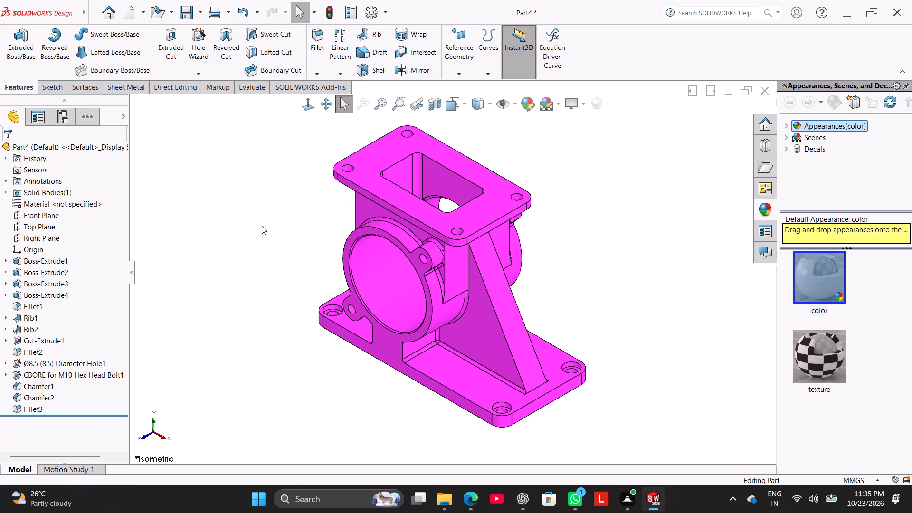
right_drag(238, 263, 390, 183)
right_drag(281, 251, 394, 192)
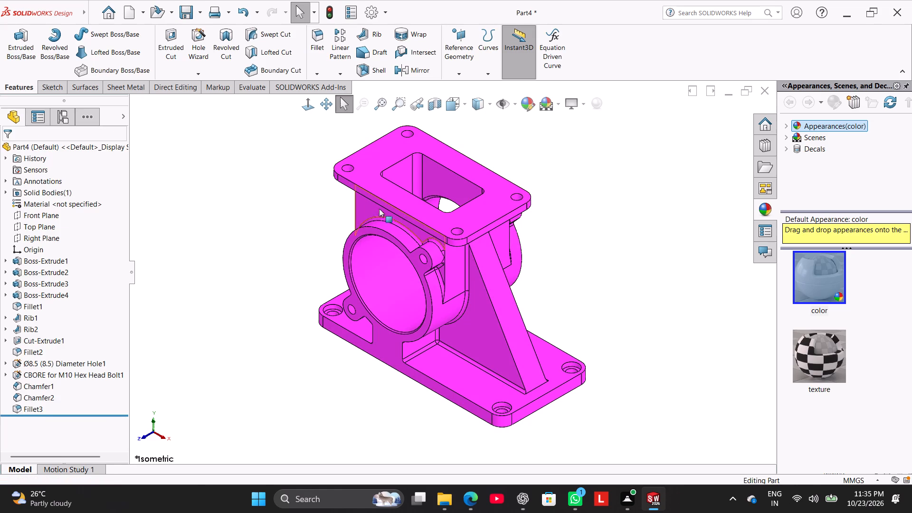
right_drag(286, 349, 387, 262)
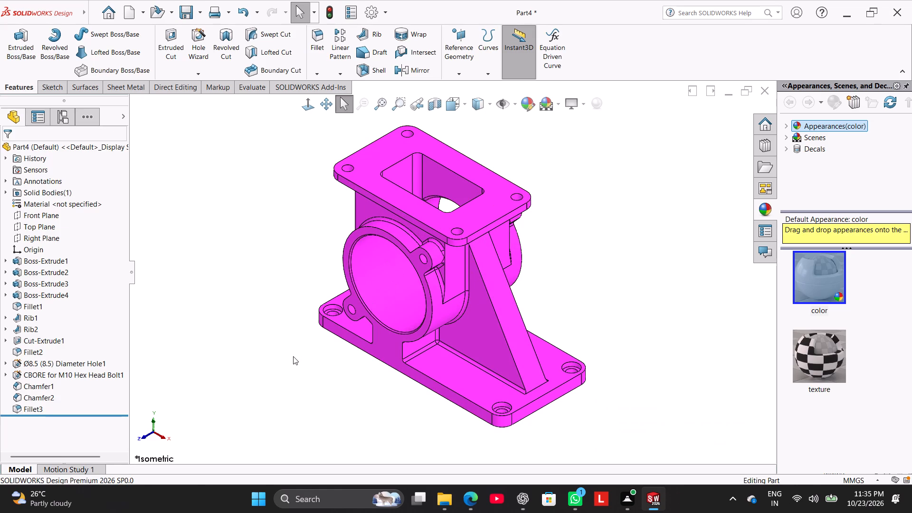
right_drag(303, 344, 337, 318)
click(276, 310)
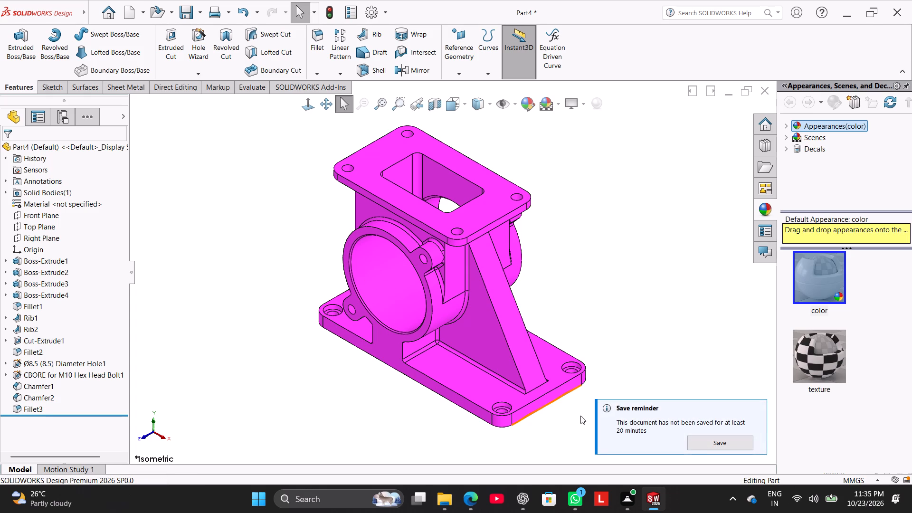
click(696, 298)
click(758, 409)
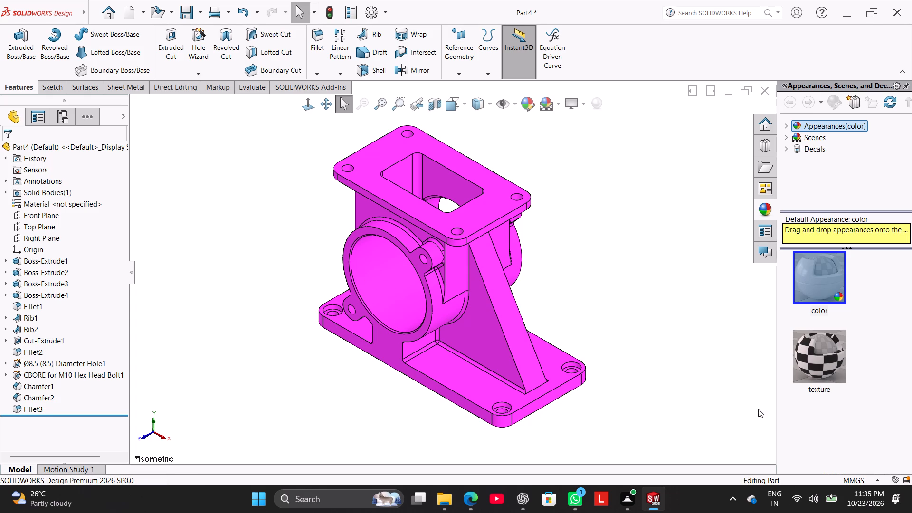
Apply the matte steel appearance from the Metal > Steel library to the inner face of the 76 mm bore.
shift+click(400, 284)
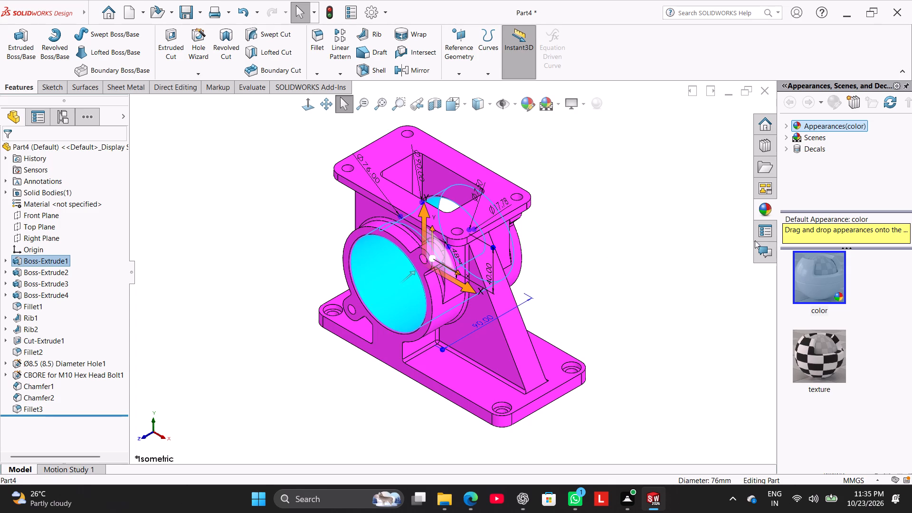
click(786, 124)
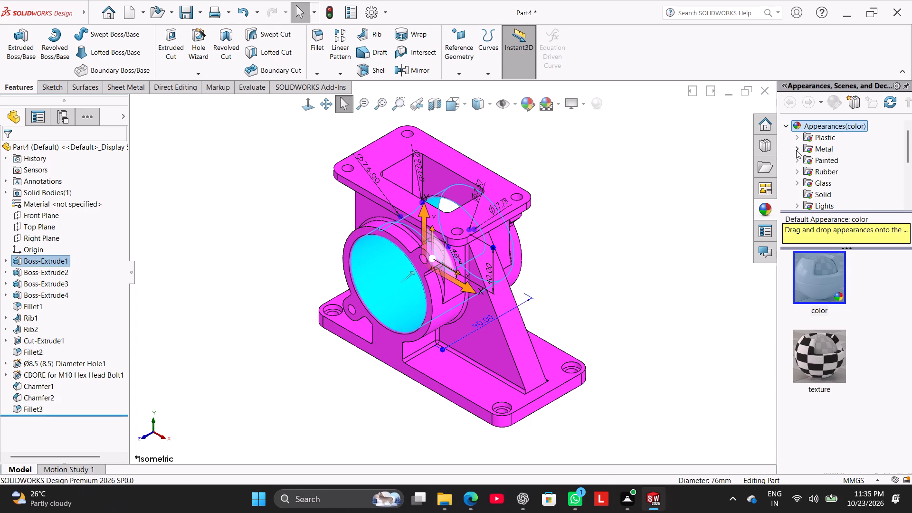
click(801, 149)
click(820, 138)
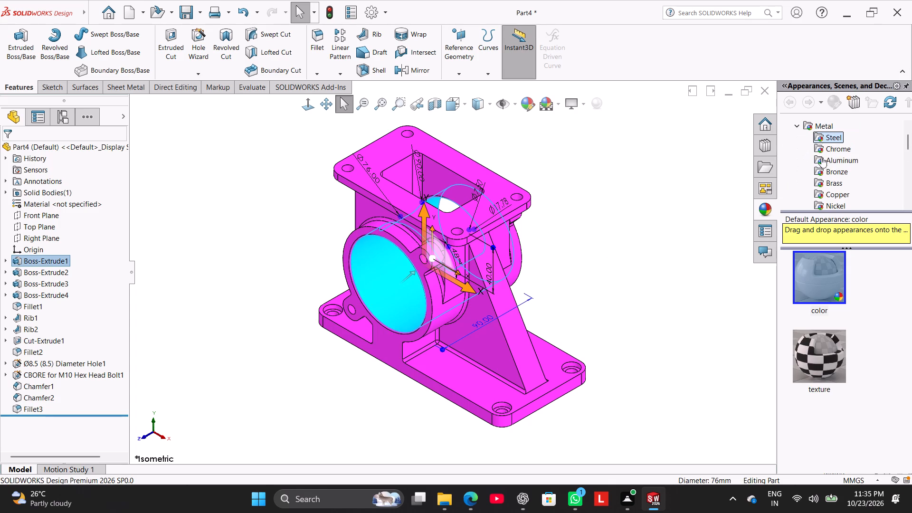
drag(911, 283, 911, 305)
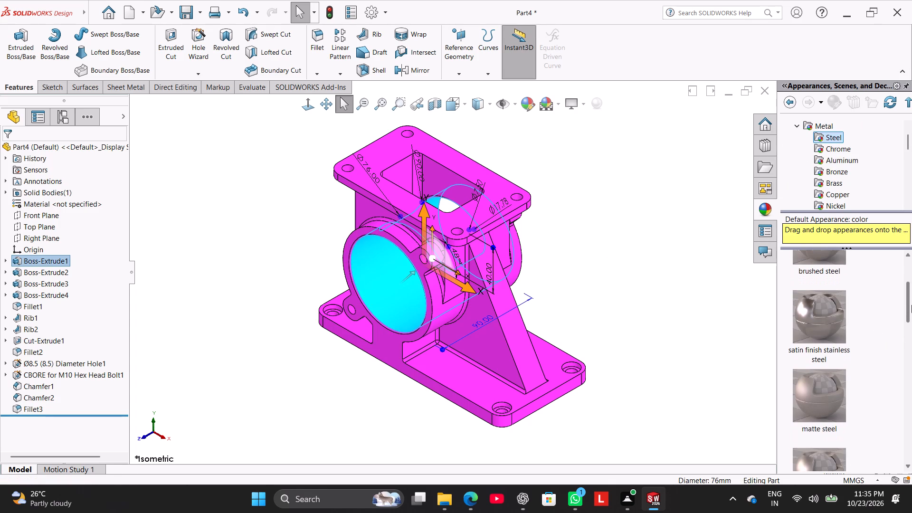
drag(911, 305, 911, 307)
click(818, 385)
click(816, 379)
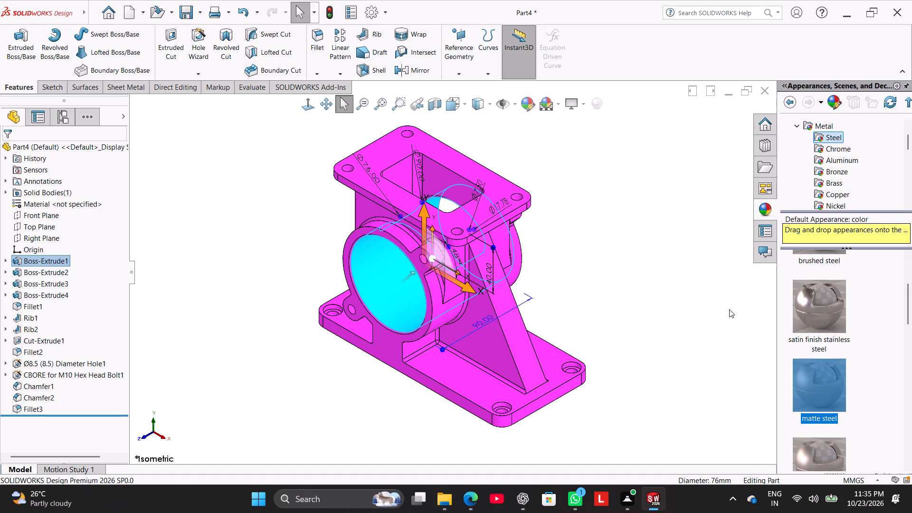
click(728, 309)
click(823, 390)
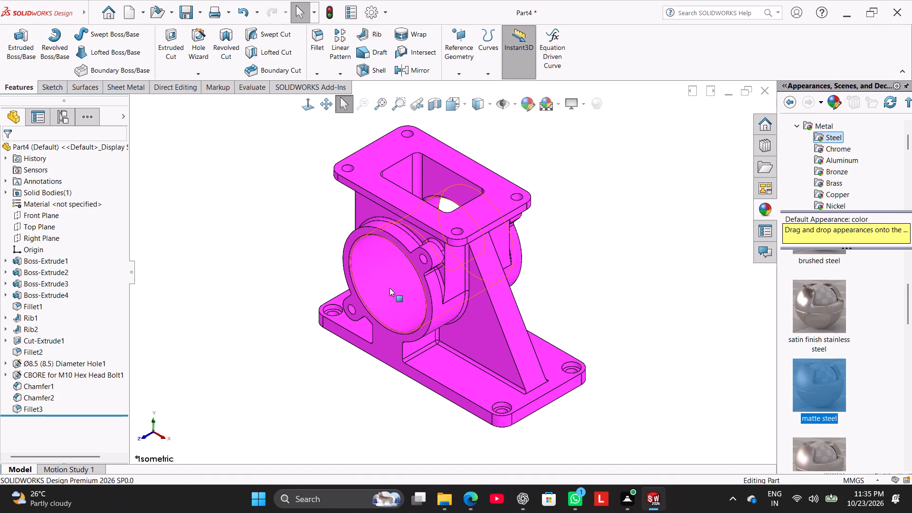
click(390, 288)
double_click(808, 386)
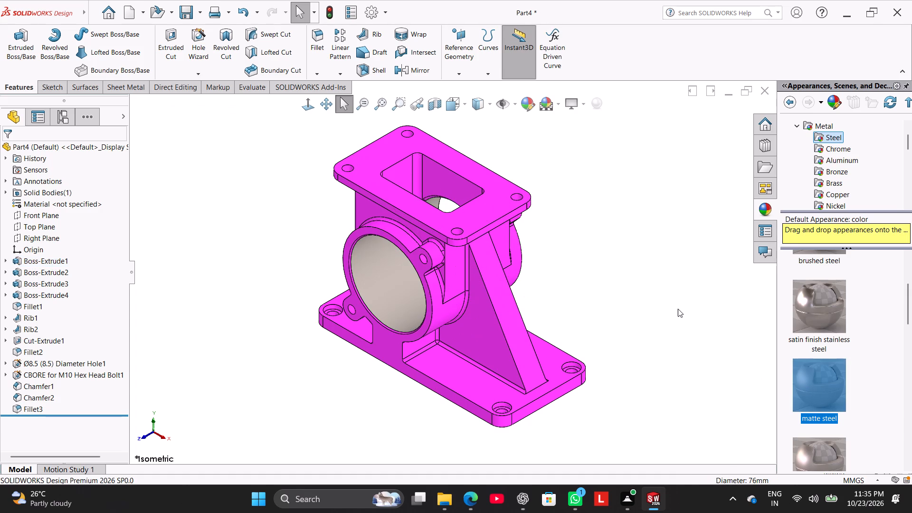
click(678, 309)
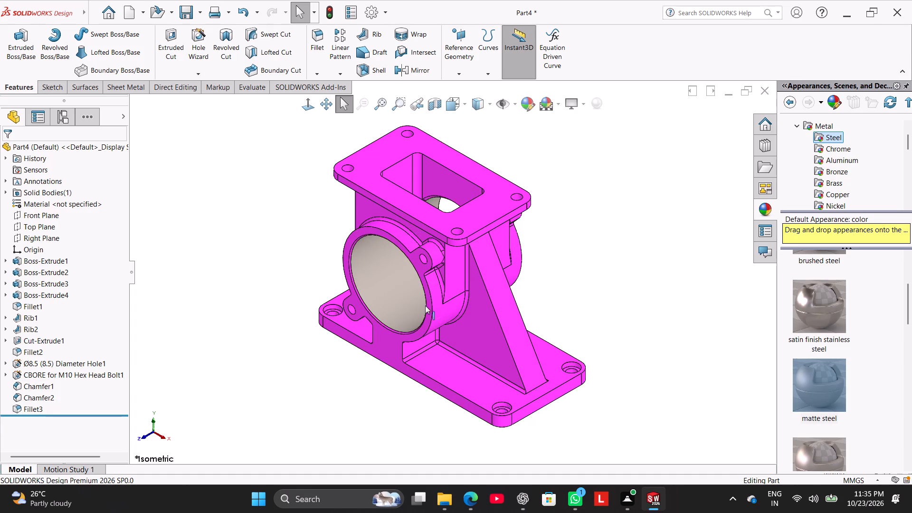
Apply matte steel to the rectangular cut-out and its fillets, the 8.5 mm holes, the M10 counterbores and both lug hole faces.
click(36, 338)
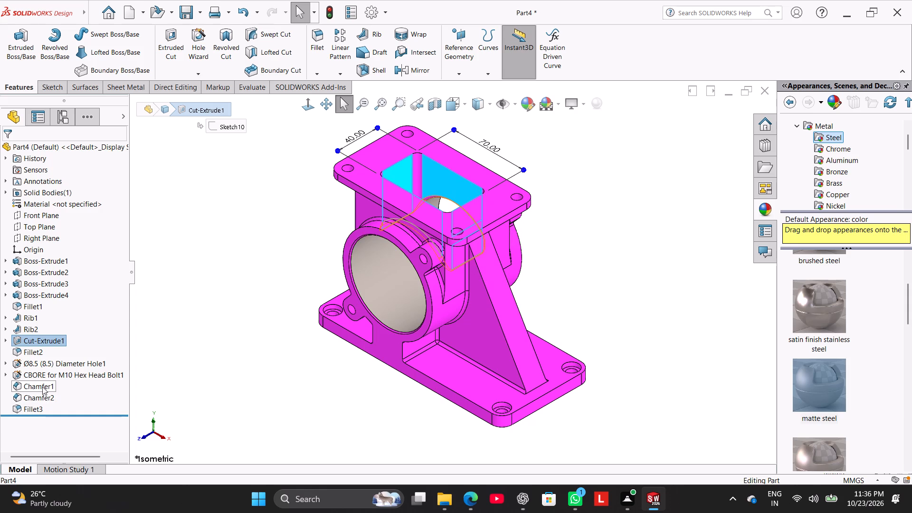
shift+click(38, 354)
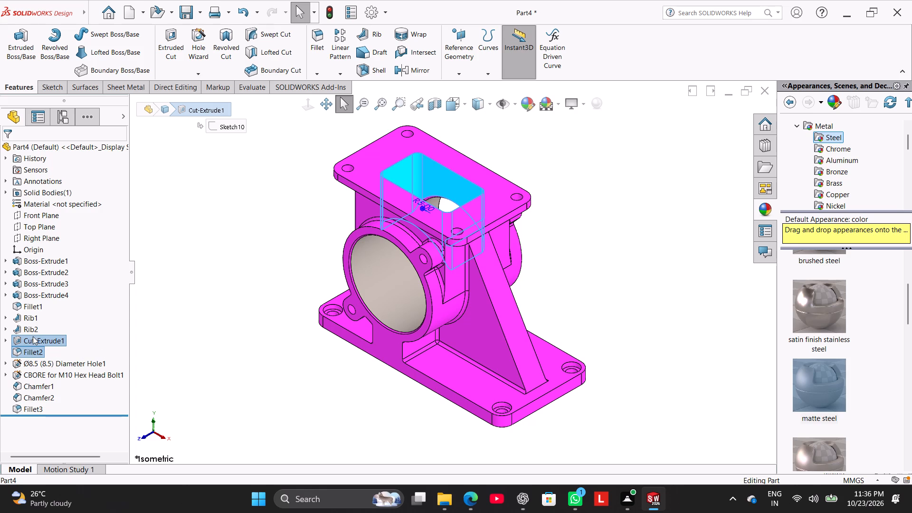
shift+click(34, 363)
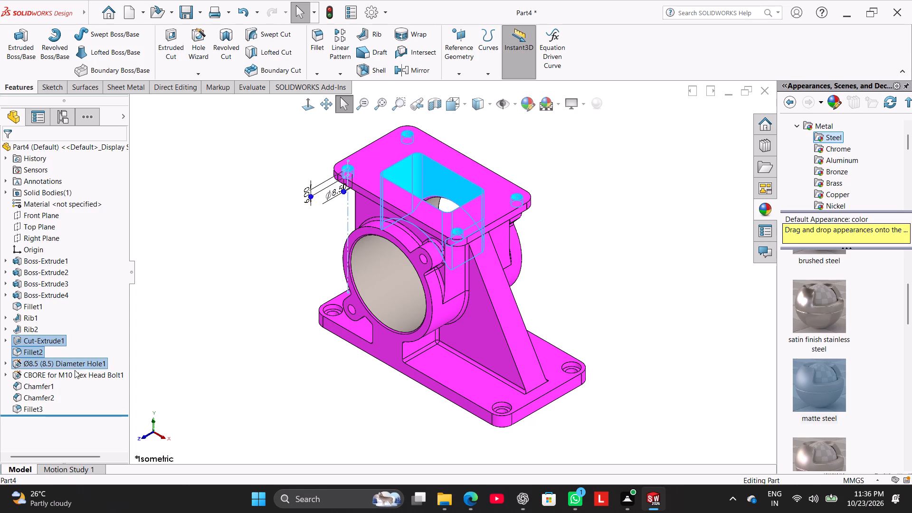
shift+click(63, 373)
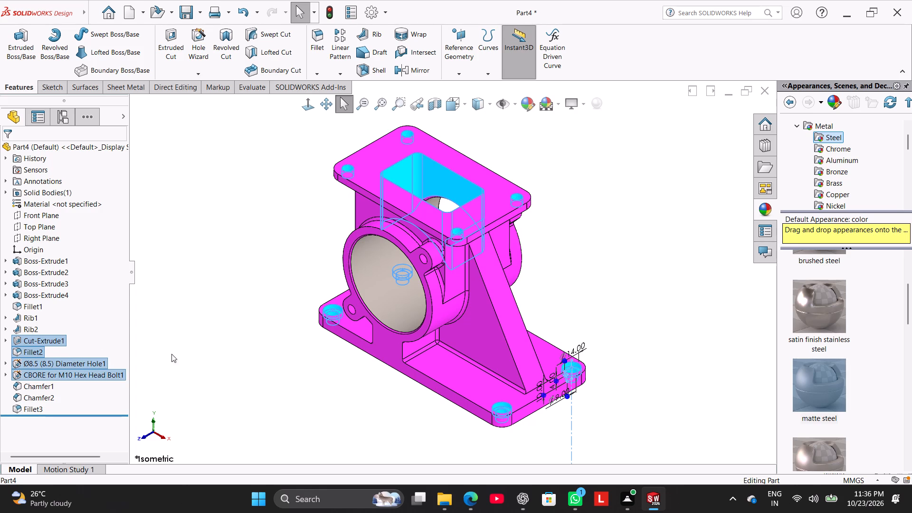
shift+click(352, 308)
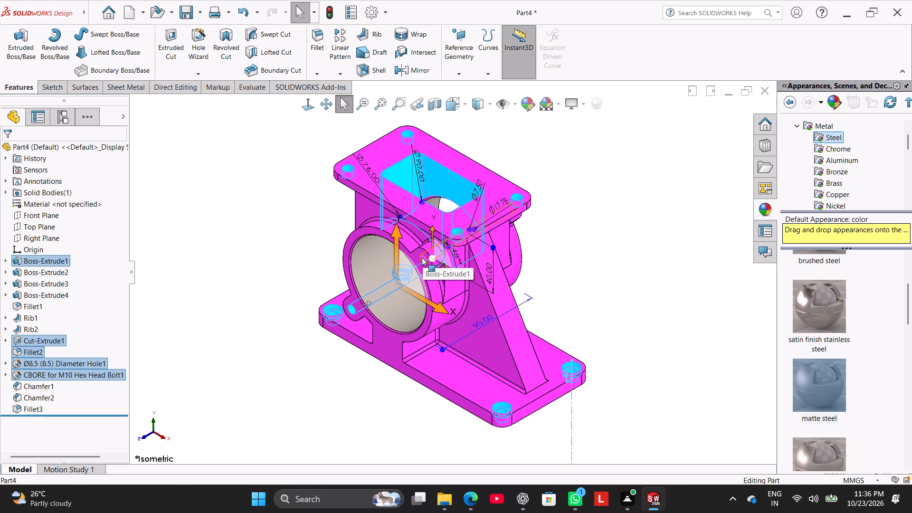
shift+click(422, 257)
shift+middle_drag(345, 356, 266, 357)
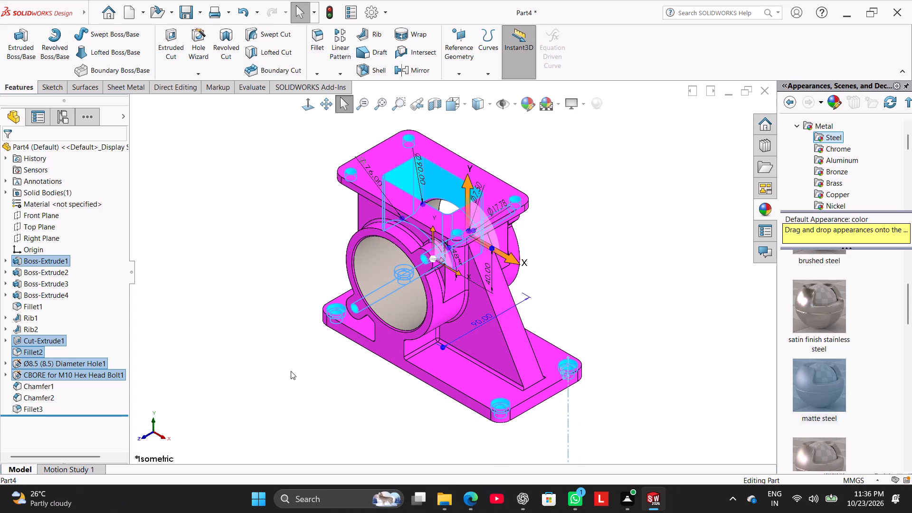
middle_drag(291, 371, 165, 439)
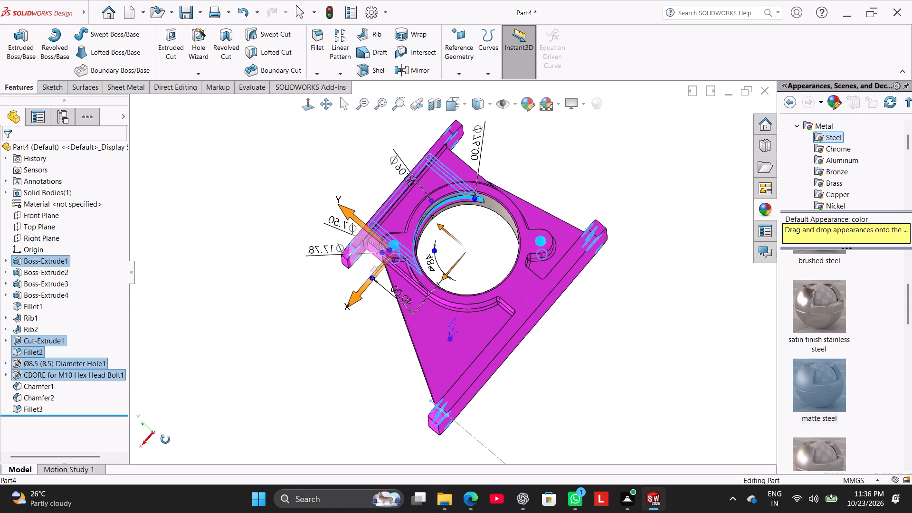
middle_drag(165, 439, 190, 434)
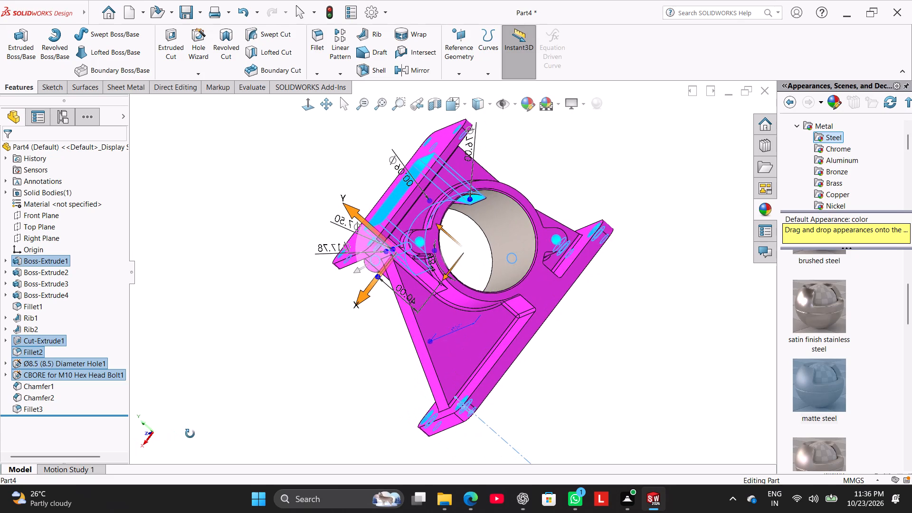
middle_drag(190, 434, 311, 399)
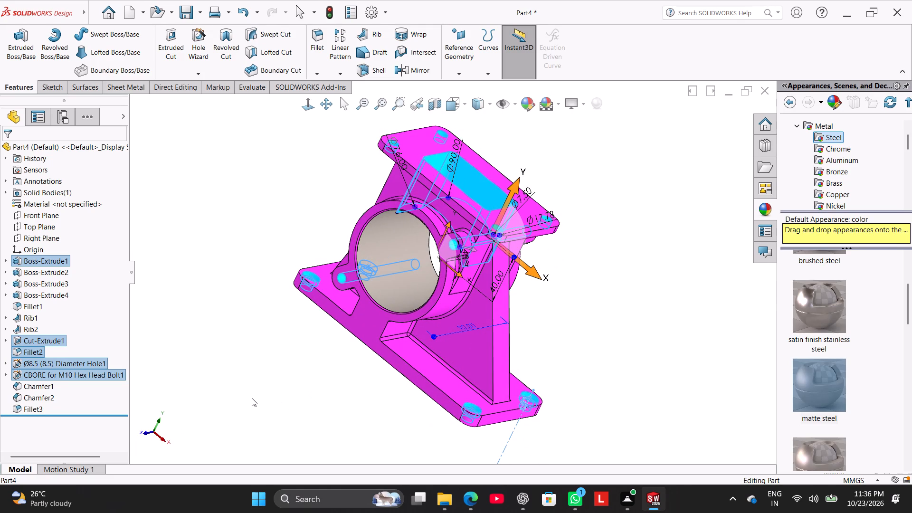
click(831, 373)
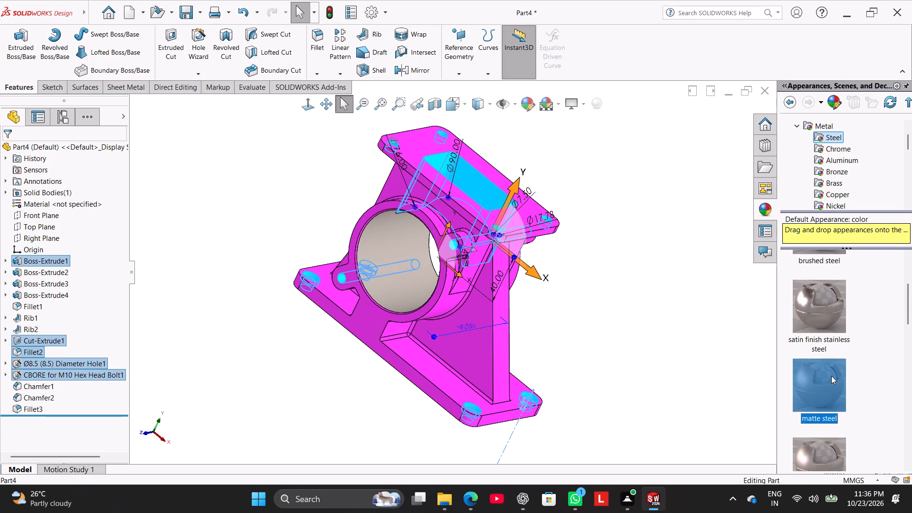
click(831, 376)
click(824, 370)
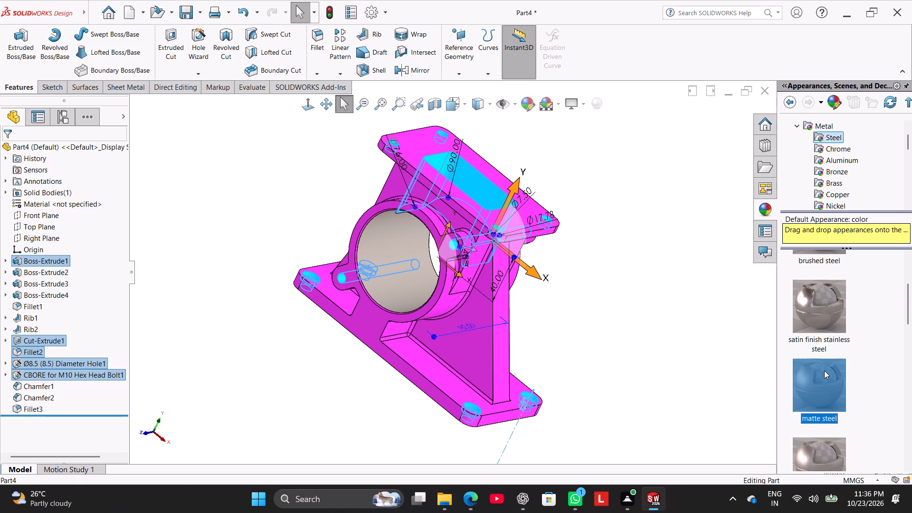
click(824, 375)
double_click(824, 375)
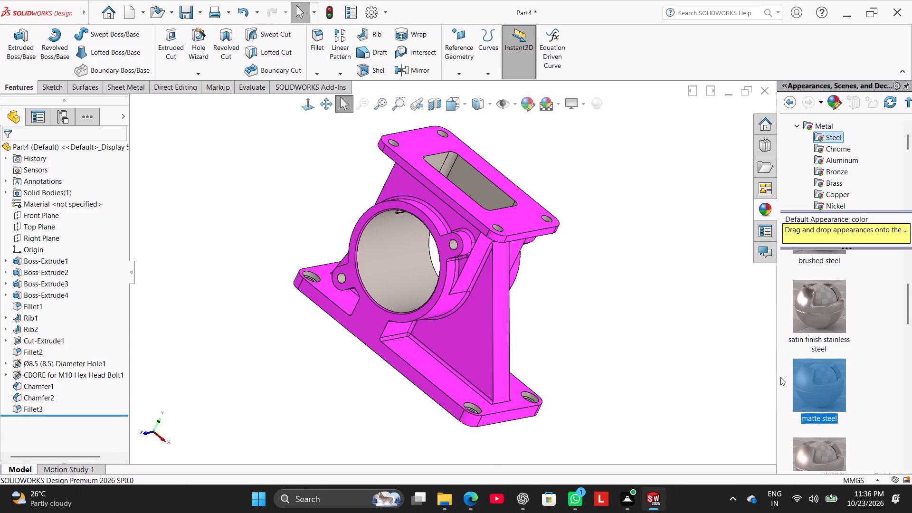
click(675, 302)
Examine the coloured part from the isometric view, the underside and the bore side to check the matte steel surfaces.
right_drag(322, 375, 400, 323)
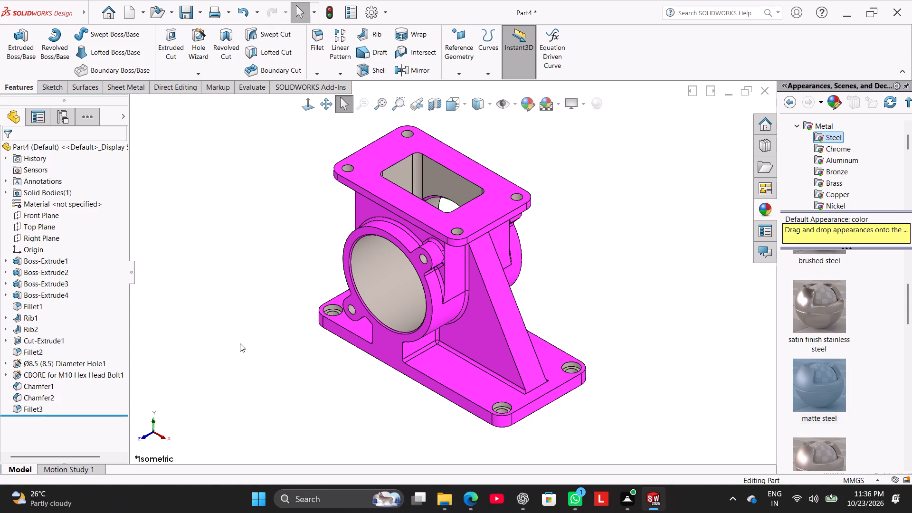
middle_drag(240, 343, 226, 369)
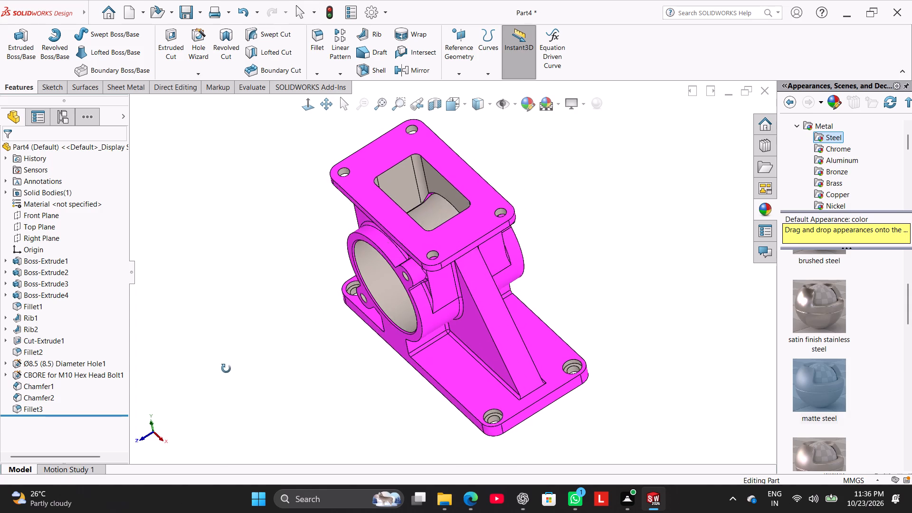
middle_drag(226, 369, 121, 329)
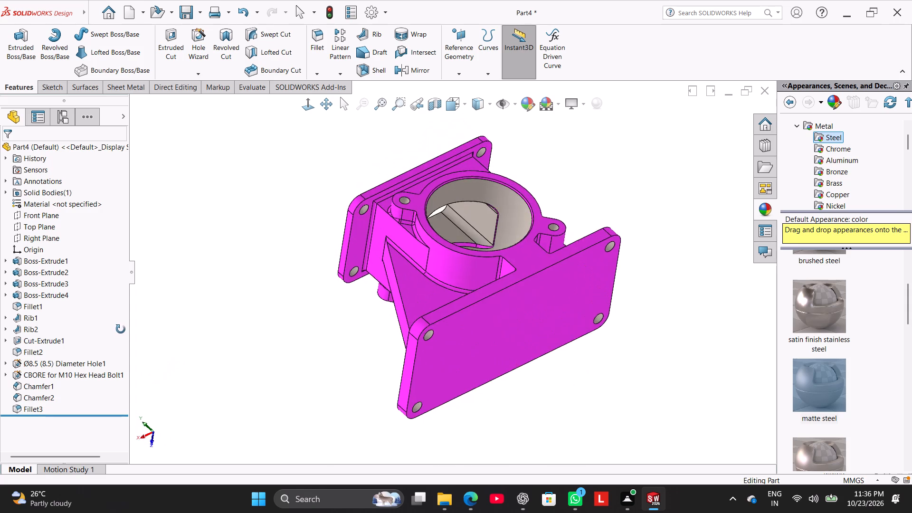
middle_drag(121, 329, 230, 341)
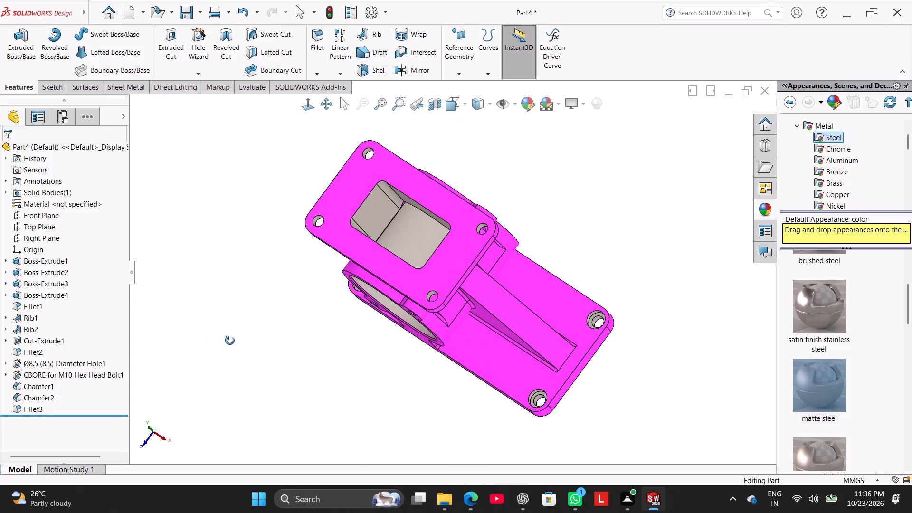
middle_drag(230, 341, 249, 161)
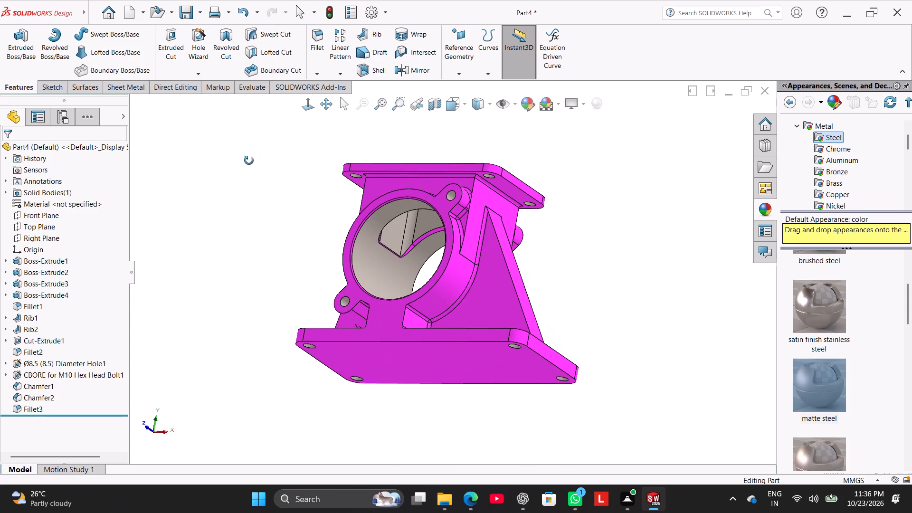
middle_drag(249, 161, 249, 162)
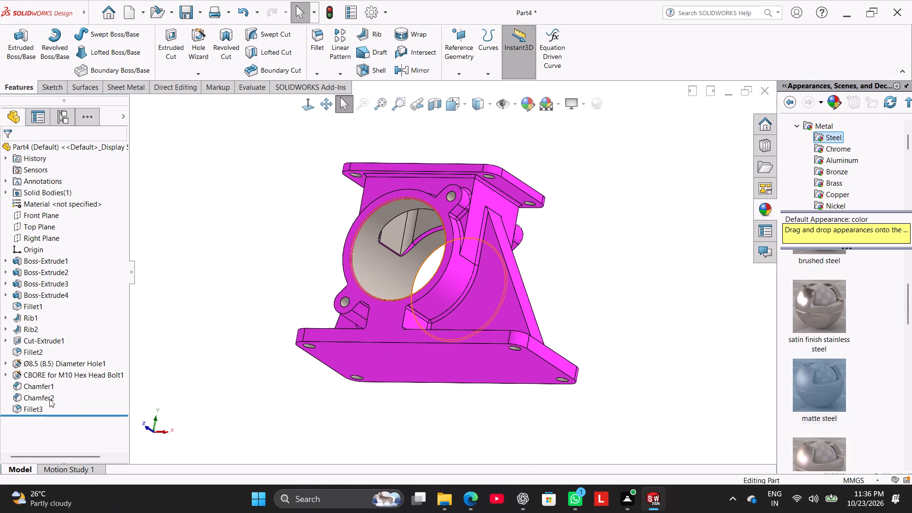
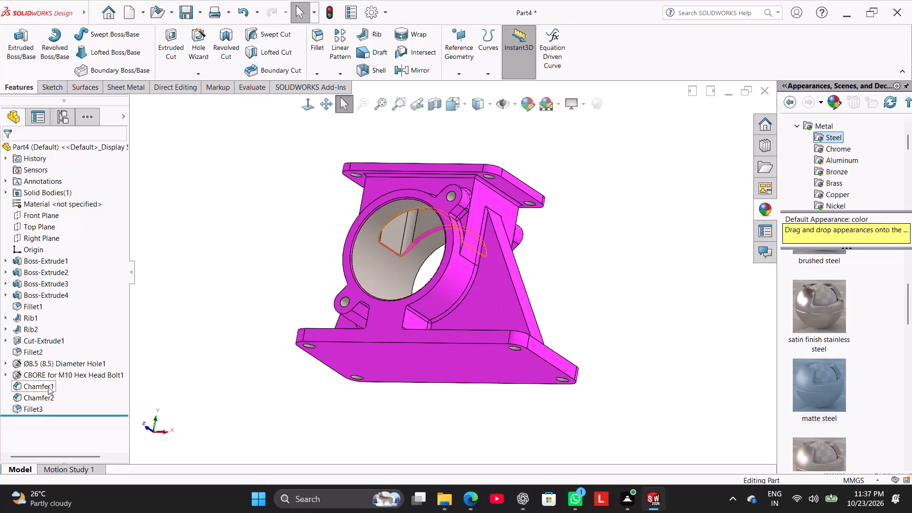
Apply the matte steel appearance to the Chamfer1 feature and return the part to the isometric view.
right_drag(176, 331, 255, 274)
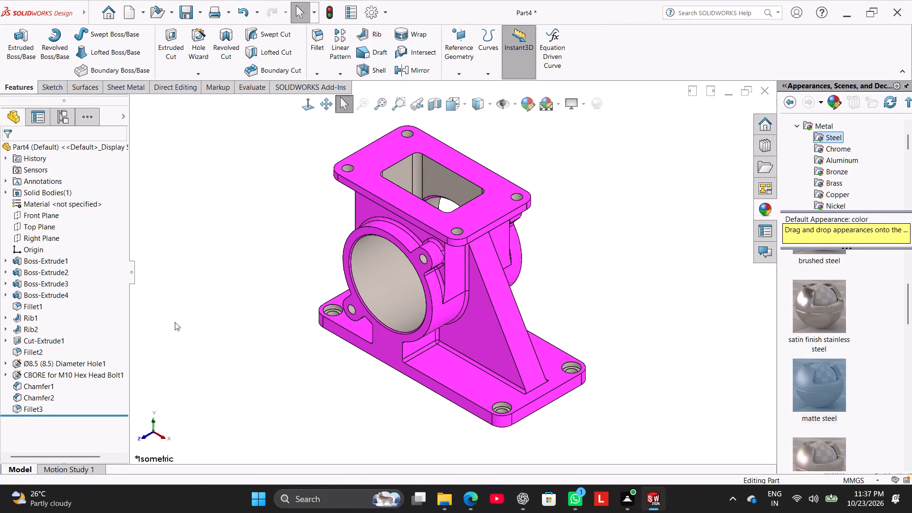
click(46, 383)
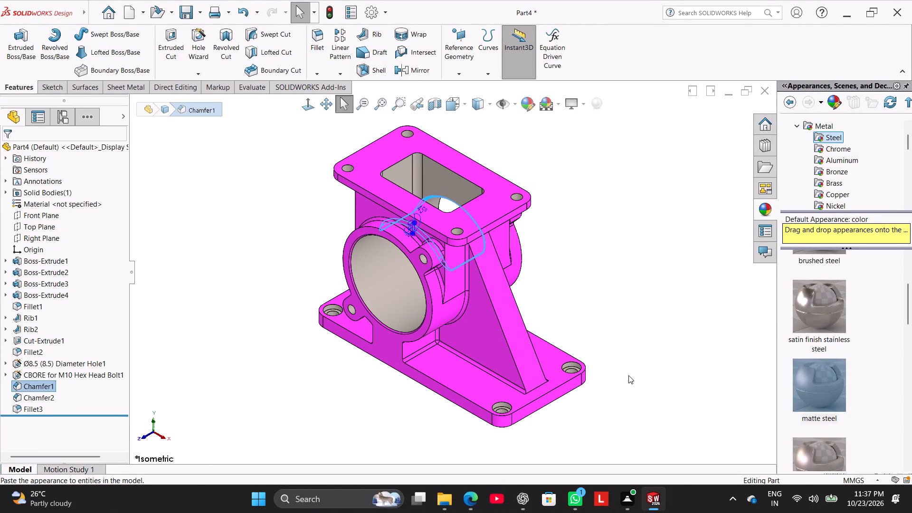
double_click(829, 391)
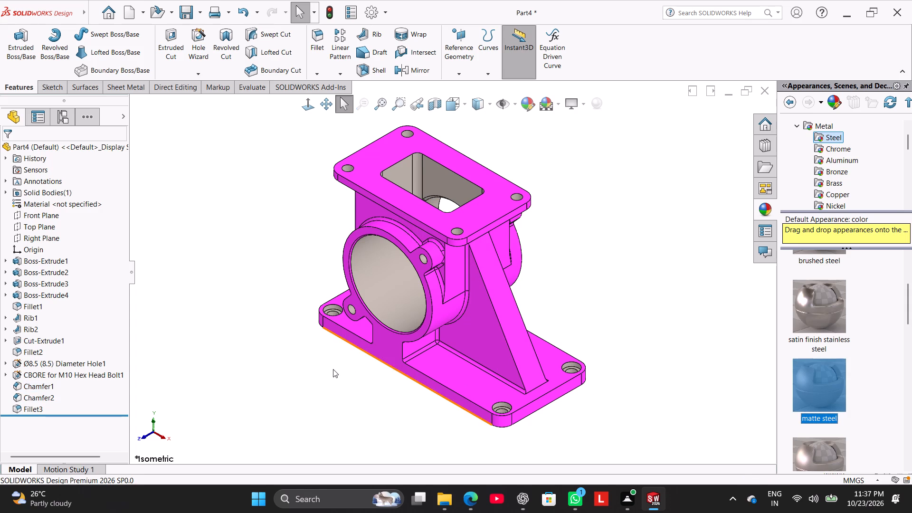
middle_drag(343, 331, 325, 343)
right_drag(297, 347, 373, 260)
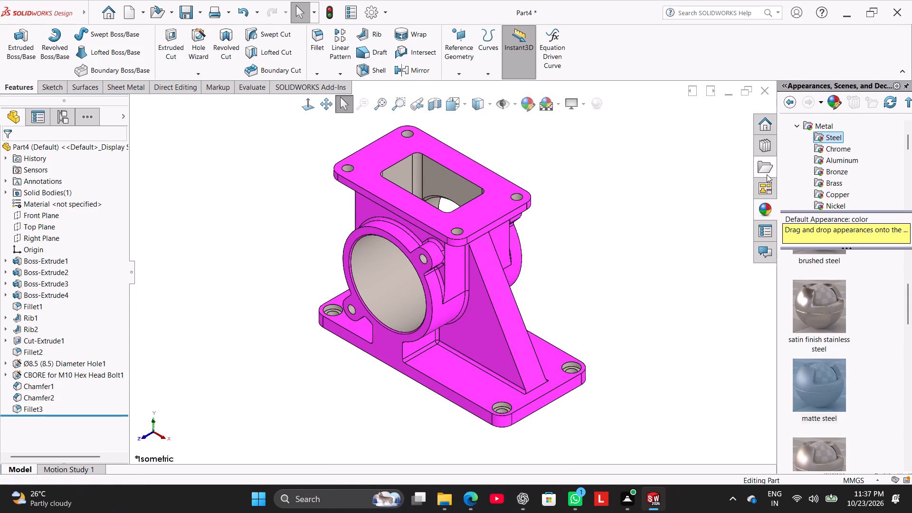
click(768, 203)
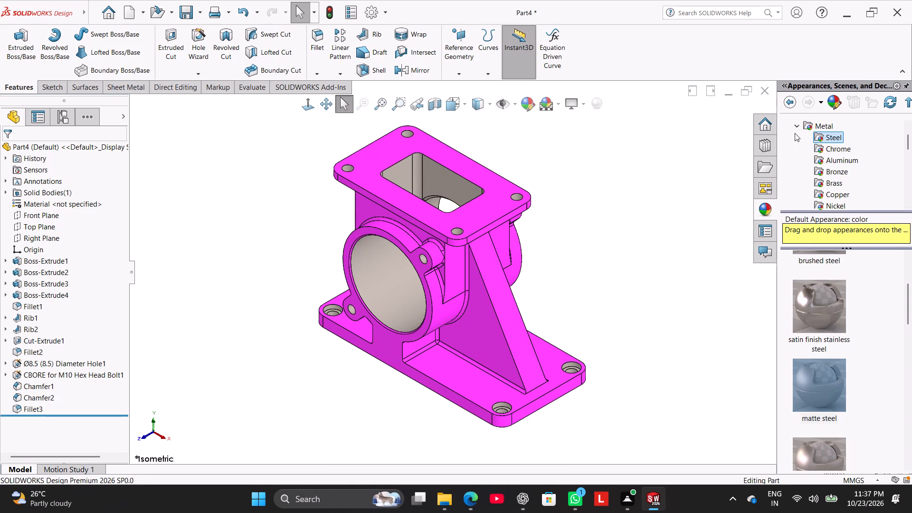
click(796, 124)
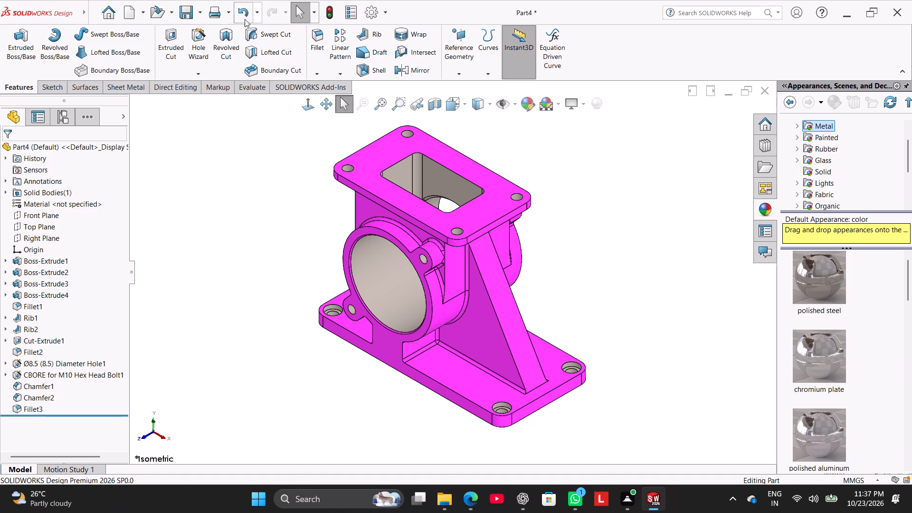
Save the part as Ribbed Flanged Pipe Housing in SOLIDWORKS Part format in the Worked folder.
click(200, 5)
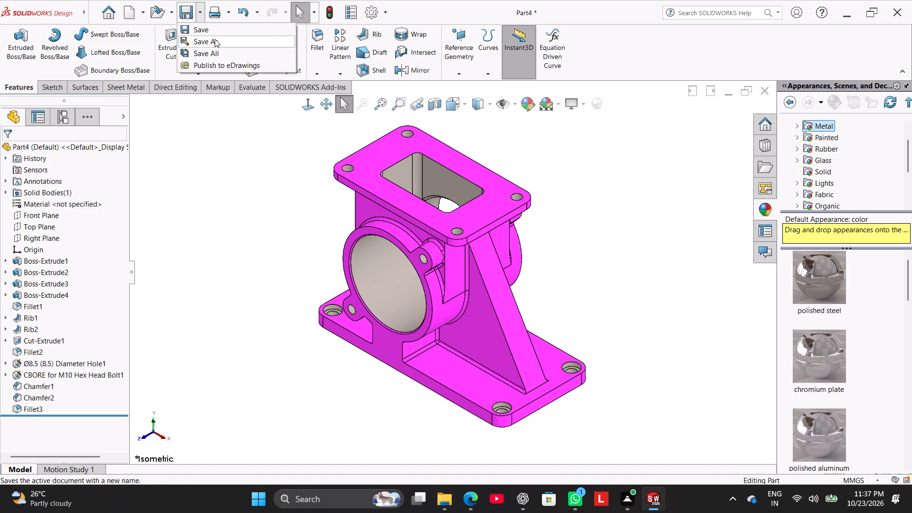
click(215, 39)
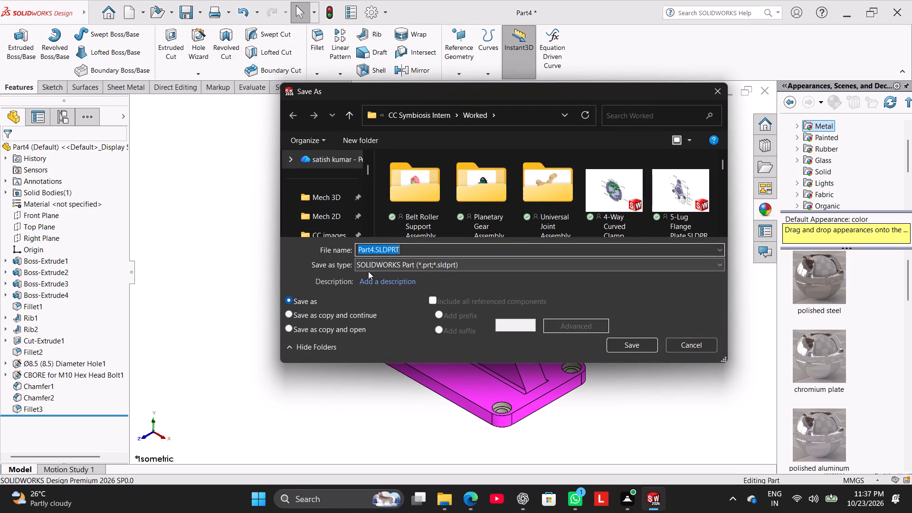
key(ctrl+v)
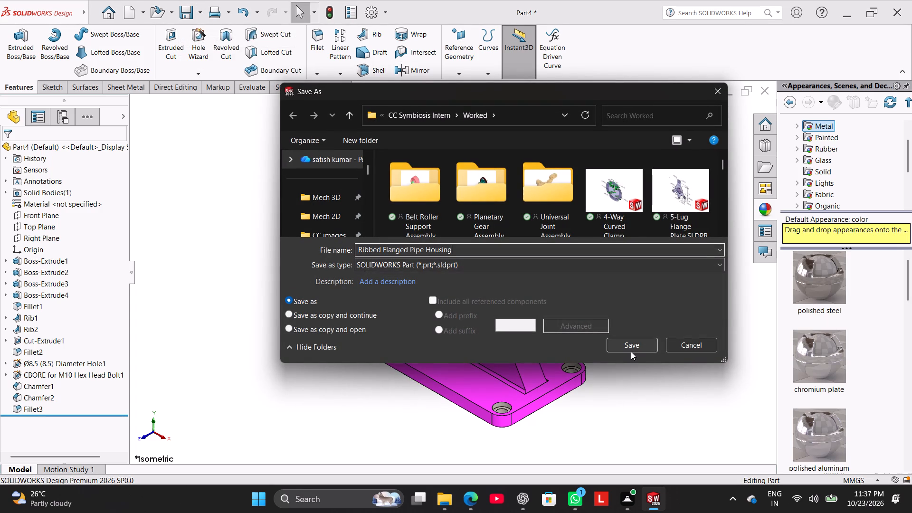
click(630, 341)
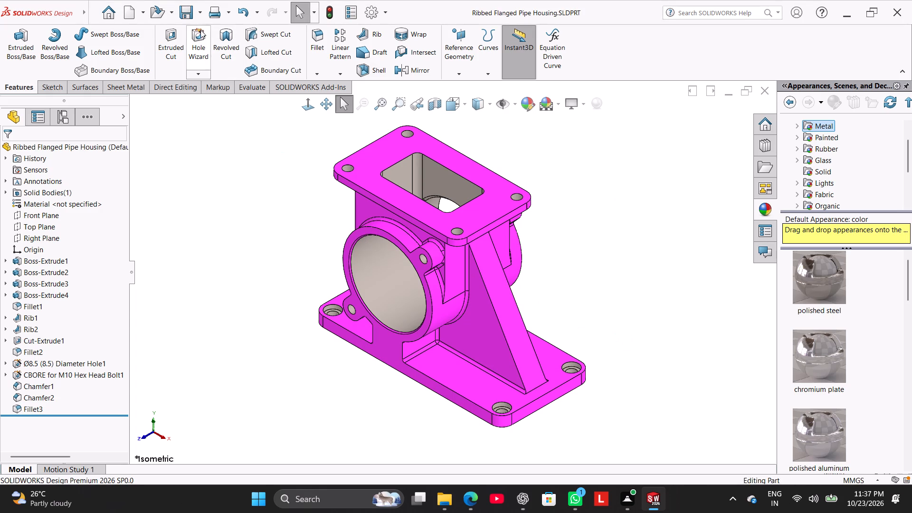
Save a PDF copy of the part as Ribbed Flanged Pipe Housing.pdf in the Worked folder.
click(200, 19)
click(203, 42)
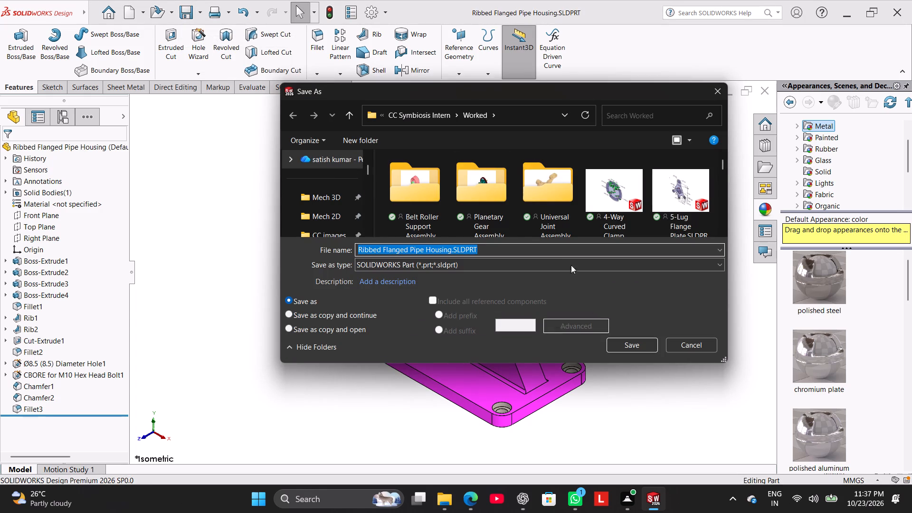
click(605, 267)
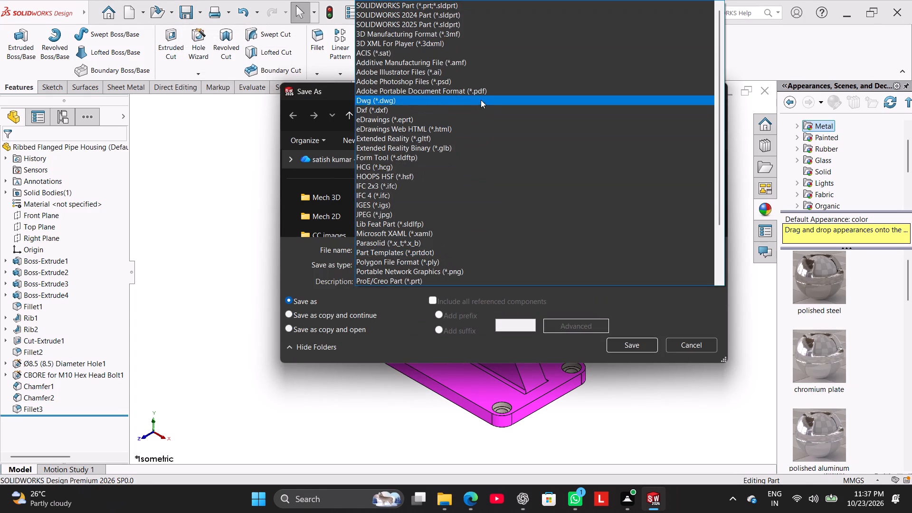
click(485, 93)
click(637, 360)
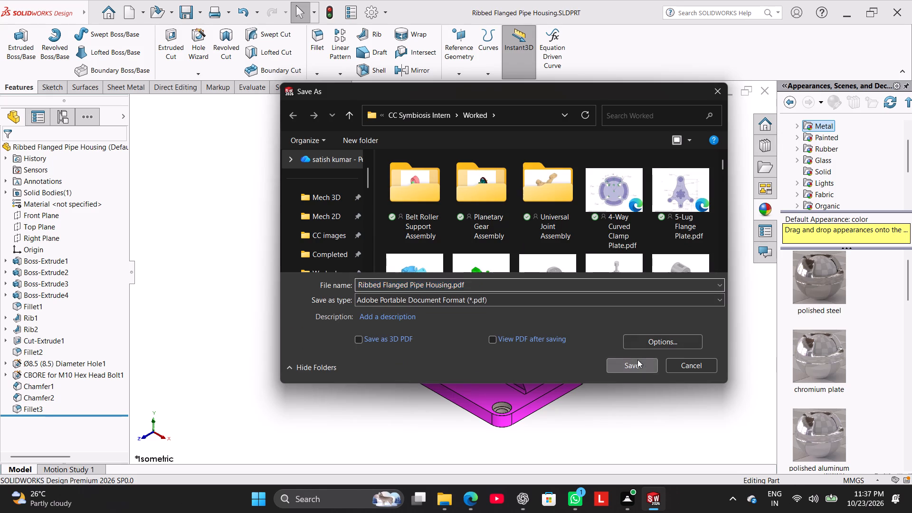
Close the Ribbed Flanged Pipe Housing part document.
click(763, 89)
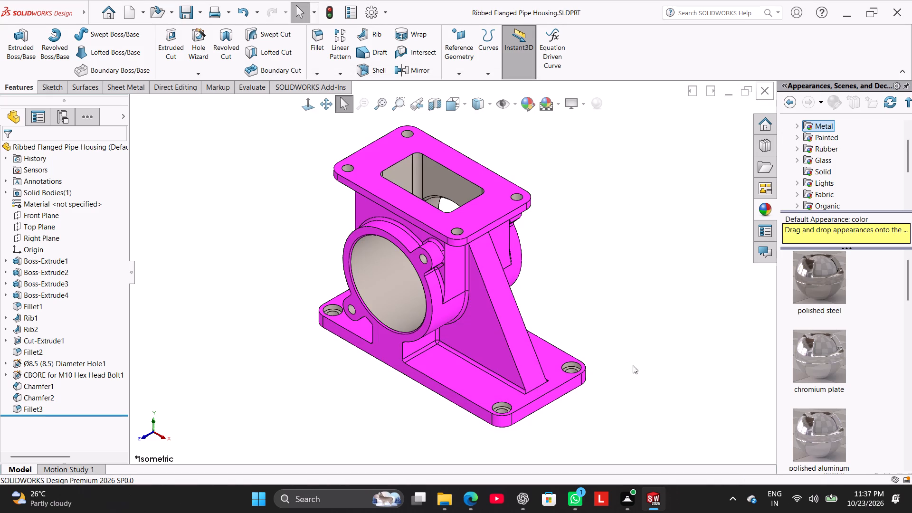